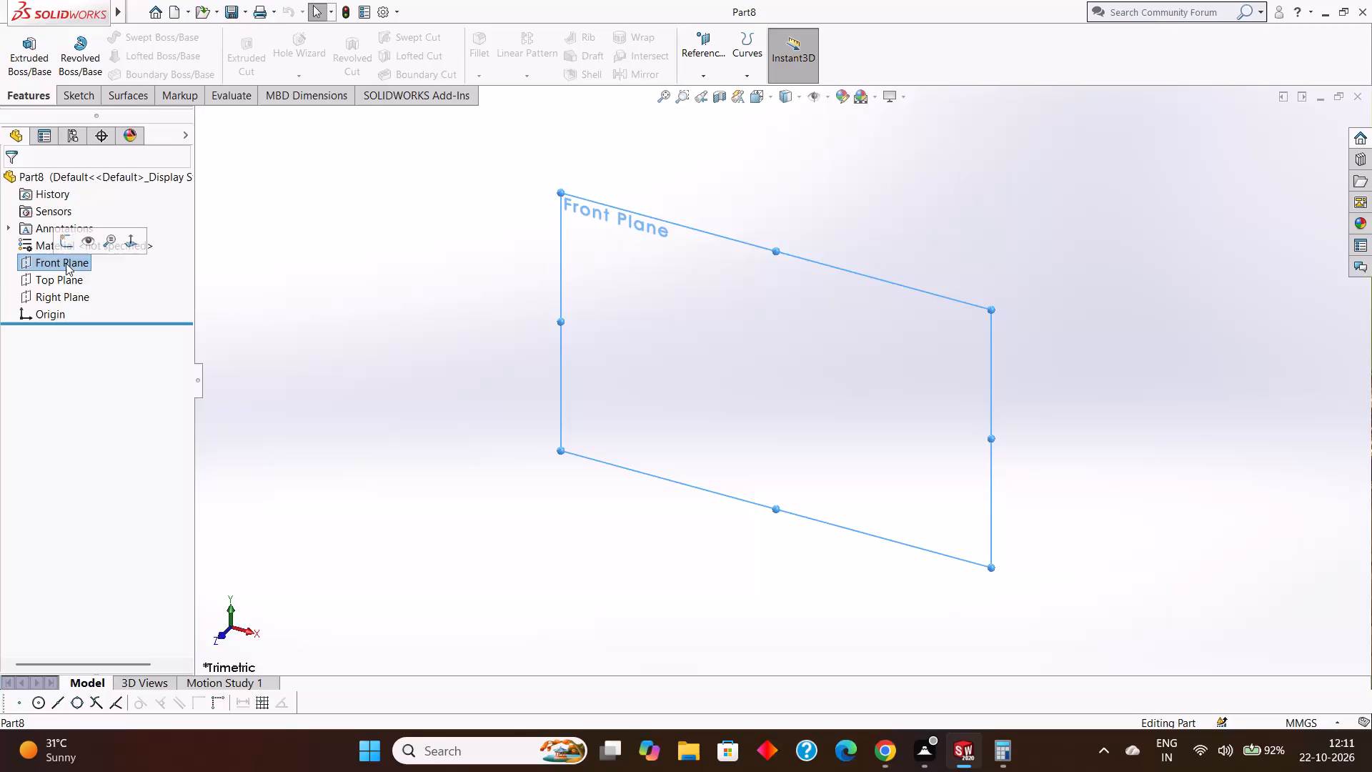
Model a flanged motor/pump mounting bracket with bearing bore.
Start a sketch on the Front Plane and draw a 180 mm horizontal line along the positive X direction from the origin.
{"action": "left_click", "coordinate": [66, 263]}
{"action": "left_click", "coordinate": [84, 97]}
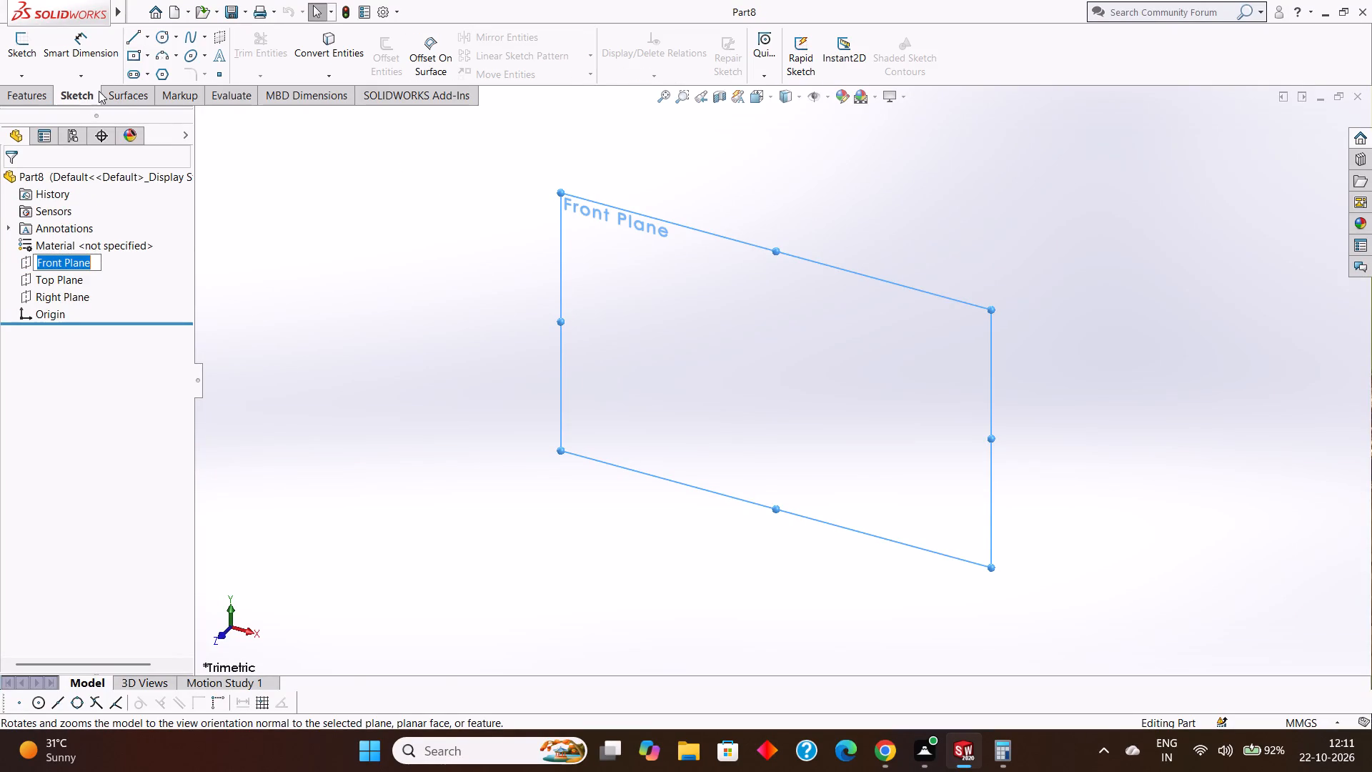
{"action": "left_click", "coordinate": [132, 44]}
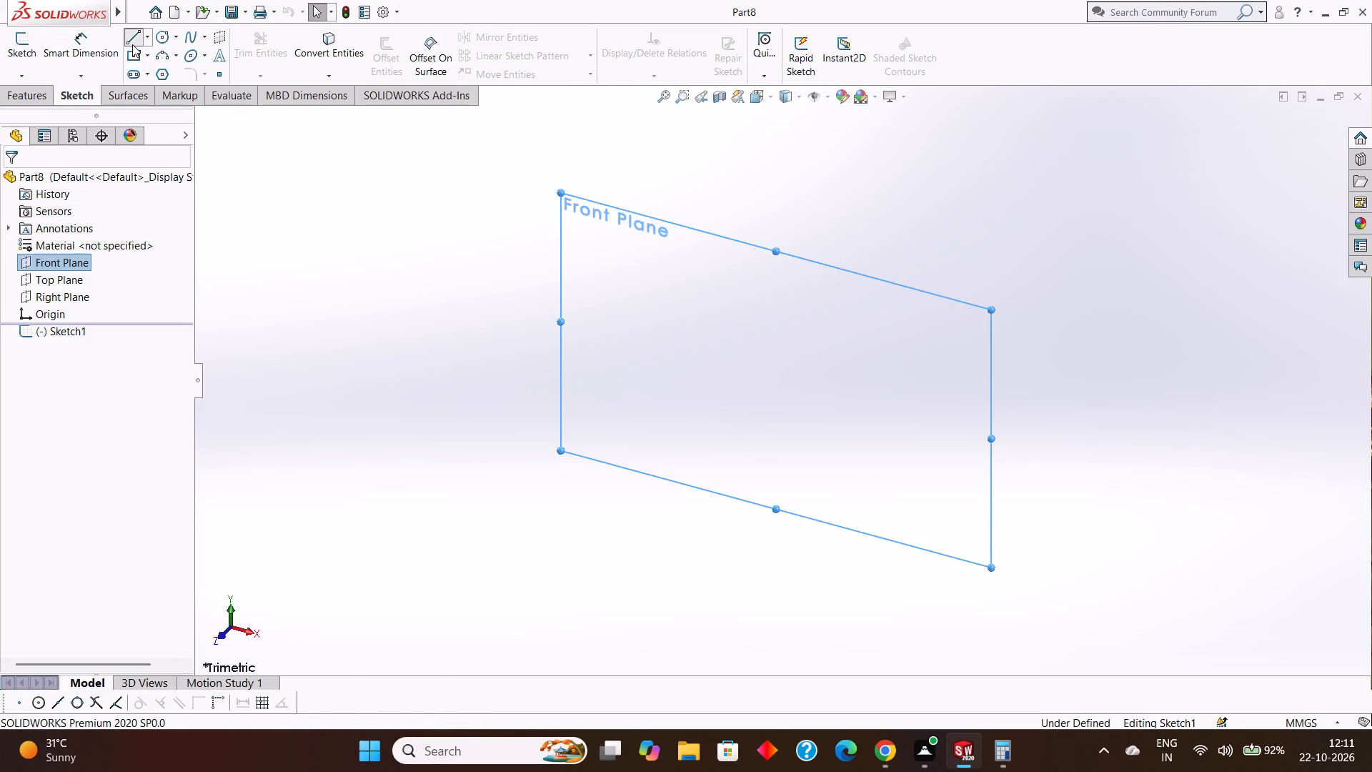
{"action": "left_click", "coordinate": [135, 37]}
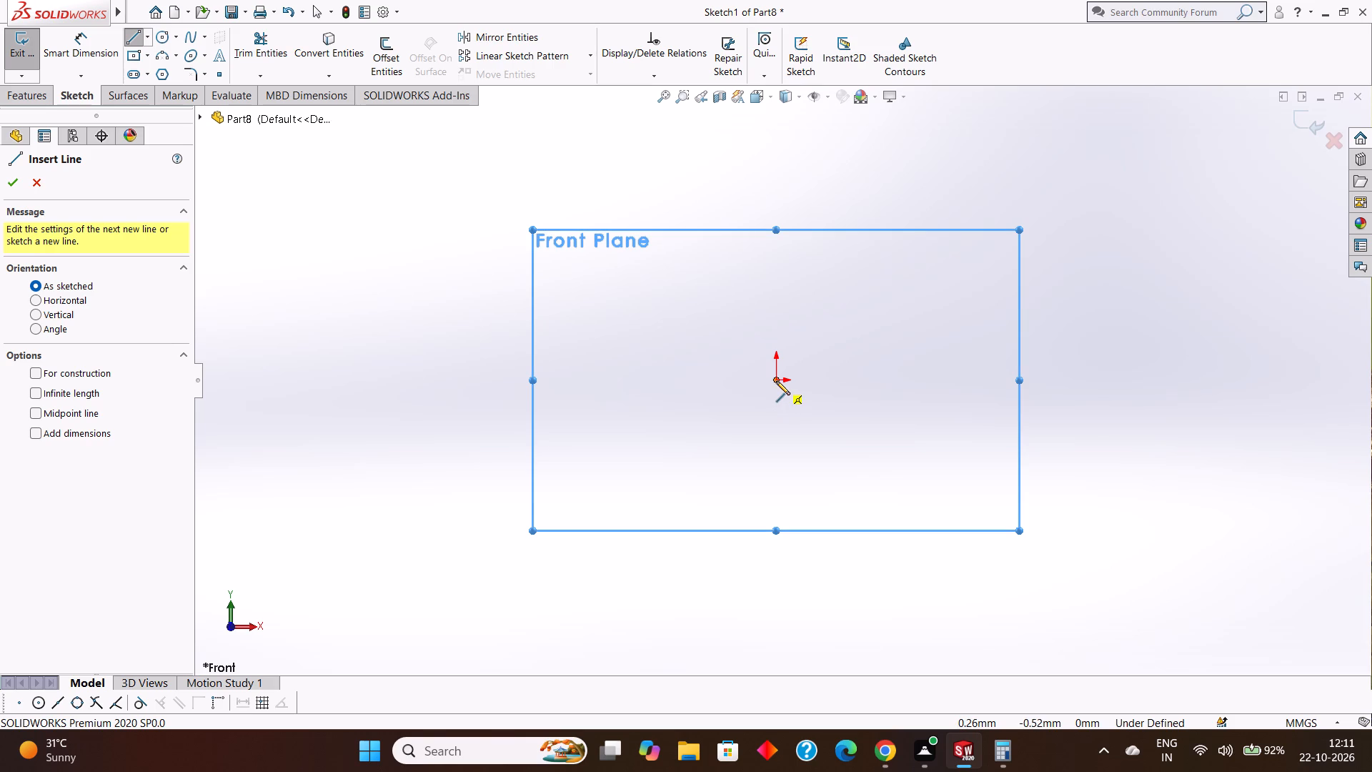
{"action": "left_click", "coordinate": [776, 381]}
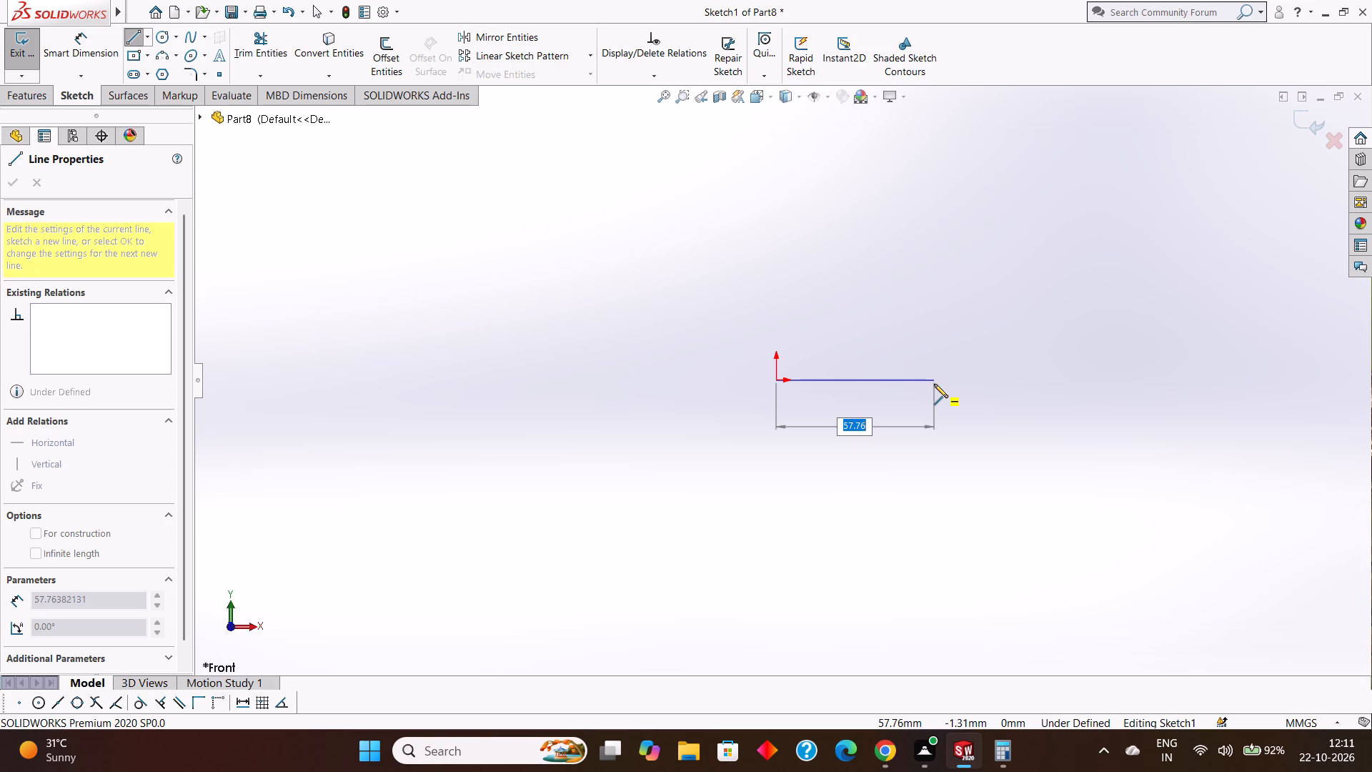
{"action": "type", "text": "180"}
{"action": "key", "text": "Return"}
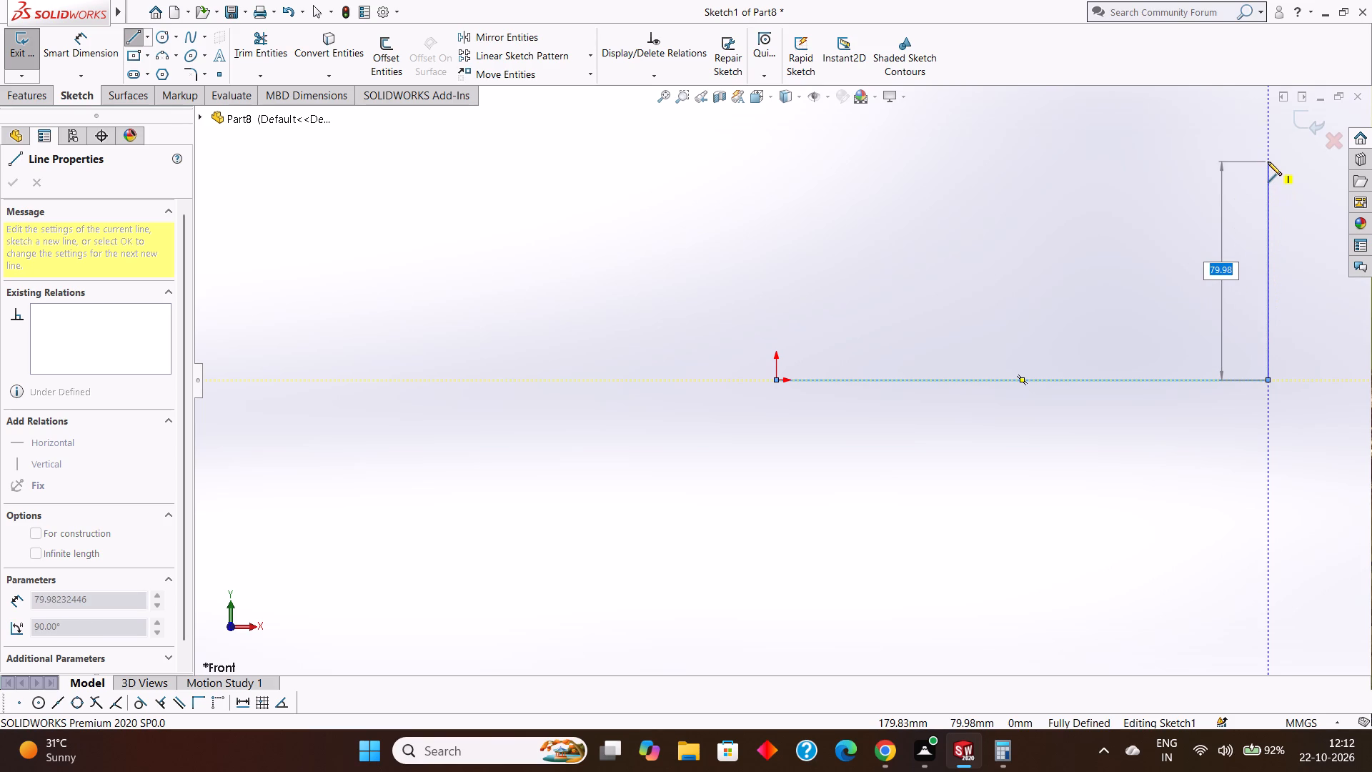
Draw a 120 mm vertical line upward from the far end of the horizontal line and end the line chain.
{"action": "type", "text": "1320"}
{"action": "key", "text": "0"}
{"action": "key", "text": "BackSpace"}
{"action": "key", "text": "BackSpace"}
{"action": "key", "text": "BackSpace"}
{"action": "key", "text": "BackSpace"}
{"action": "key", "text": "BackSpace"}
{"action": "key", "text": "BackSpace"}
{"action": "key", "text": "BackSpace"}
{"action": "key", "text": "BackSpace"}
{"action": "key", "text": "BackSpace"}
{"action": "key", "text": "BackSpace"}
{"action": "key", "text": "BackSpace"}
{"action": "key", "text": "BackSpace"}
{"action": "key", "text": "BackSpace"}
{"action": "key", "text": "BackSpace"}
{"action": "key", "text": "BackSpace"}
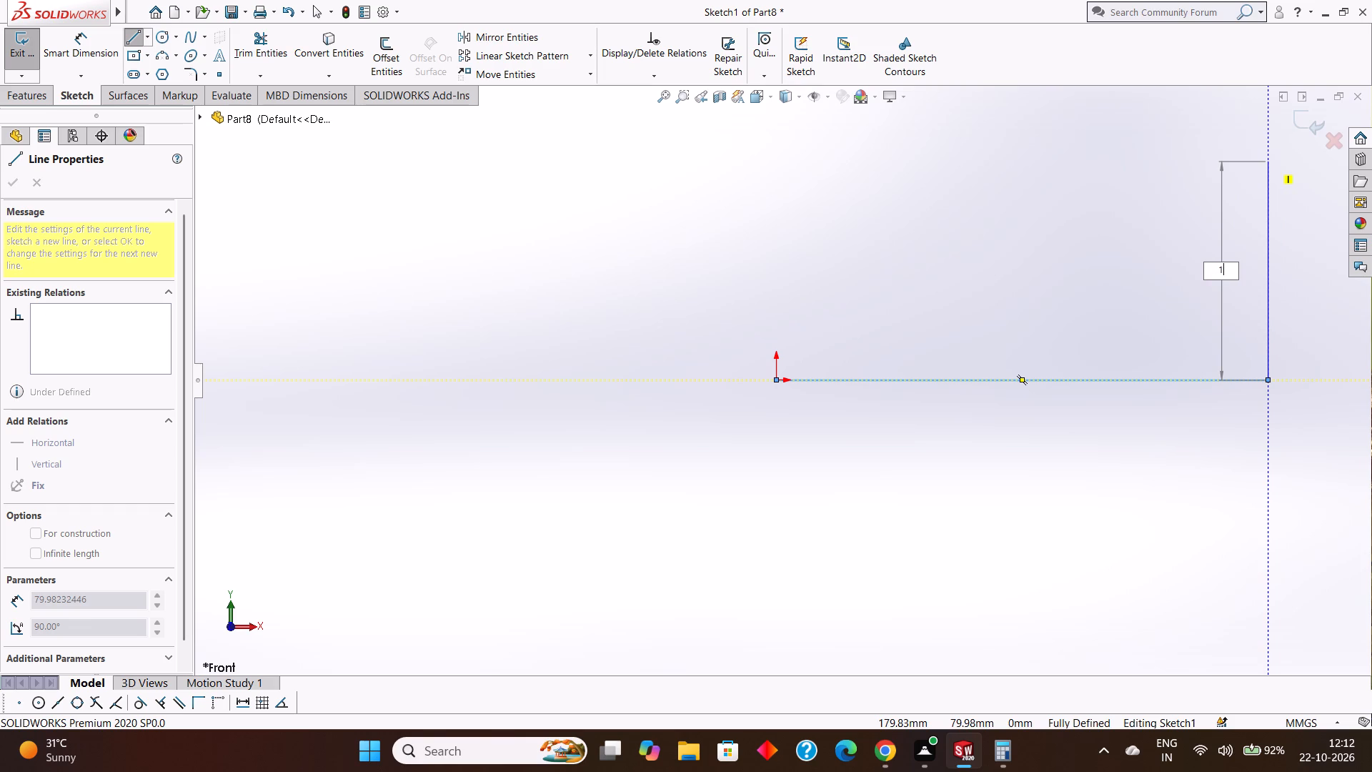
{"action": "type", "text": "120"}
{"action": "key", "text": "Return"}
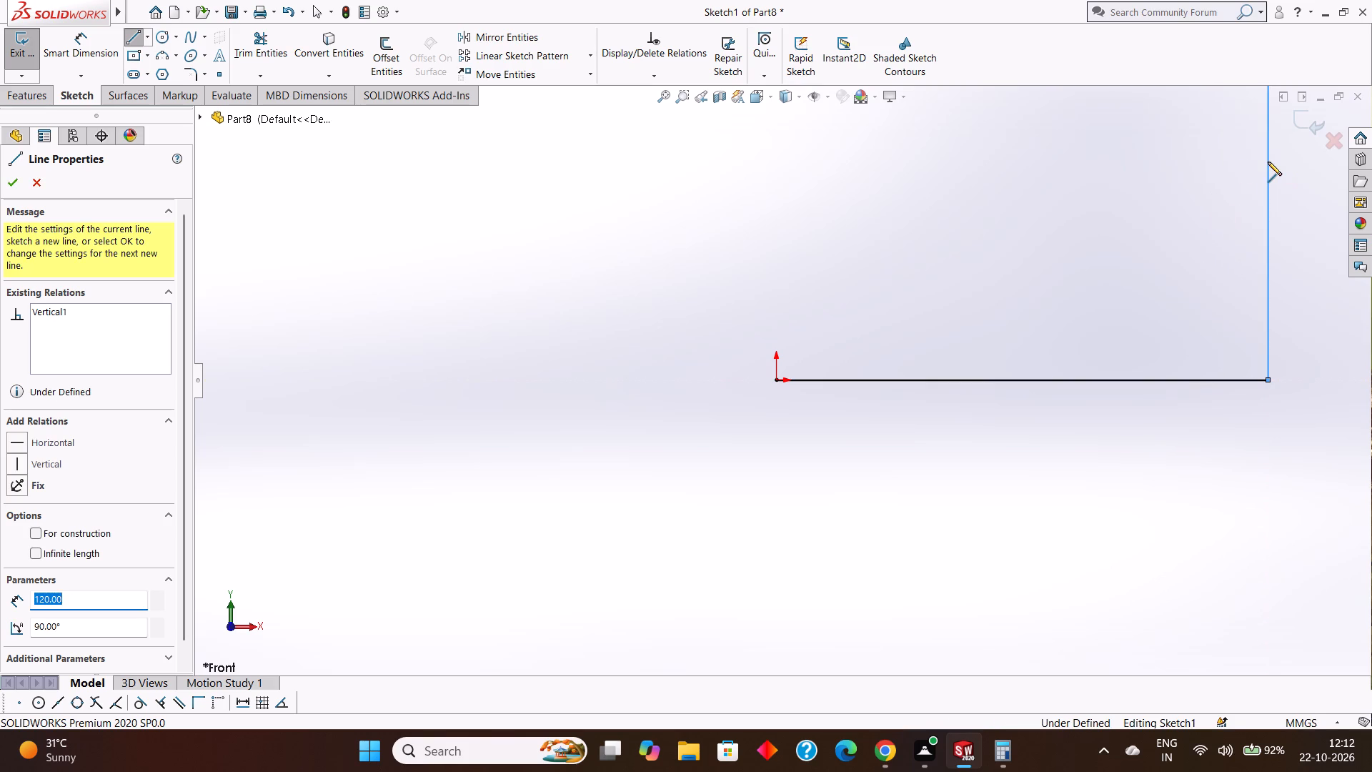
{"action": "scroll", "coordinate": [1105, 154], "scroll_direction": "up", "scroll_amount": 9}
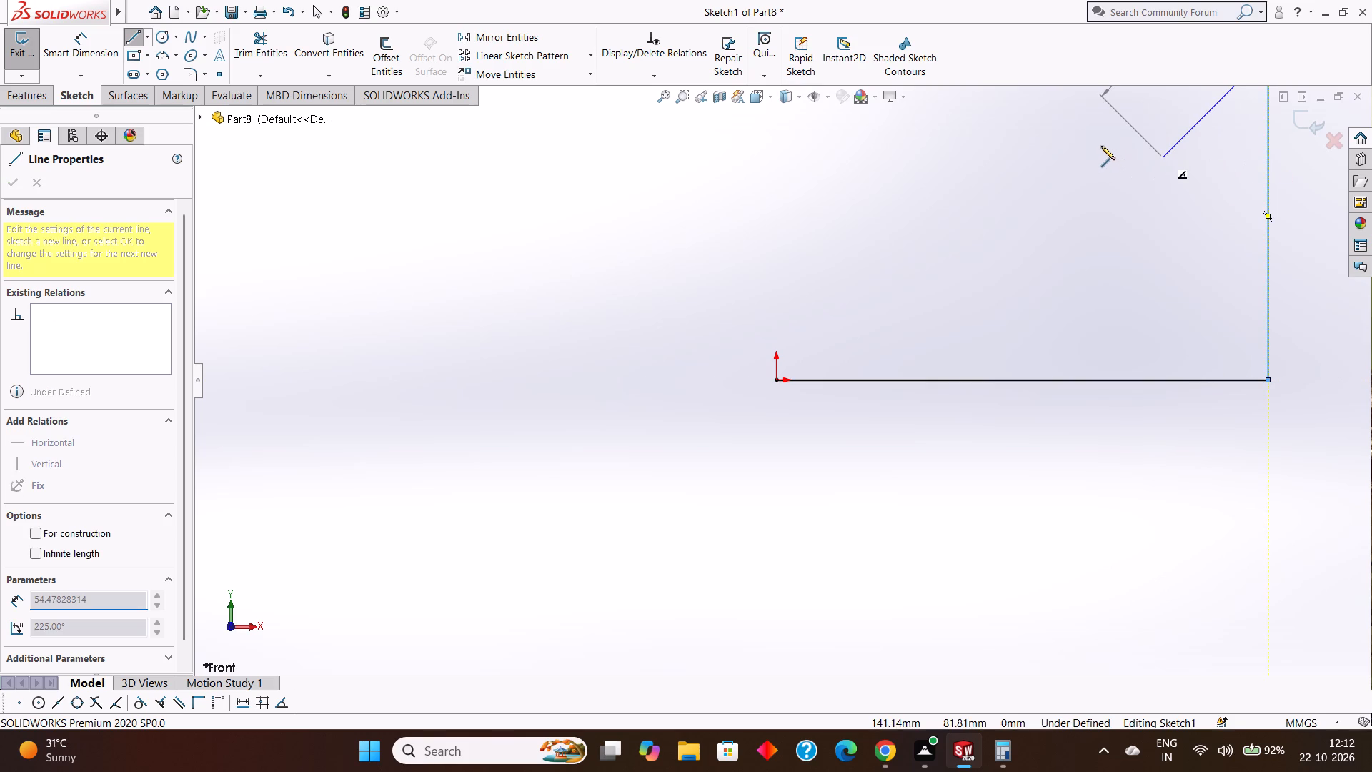
{"action": "scroll", "coordinate": [1126, 136], "scroll_direction": "up", "scroll_amount": 4}
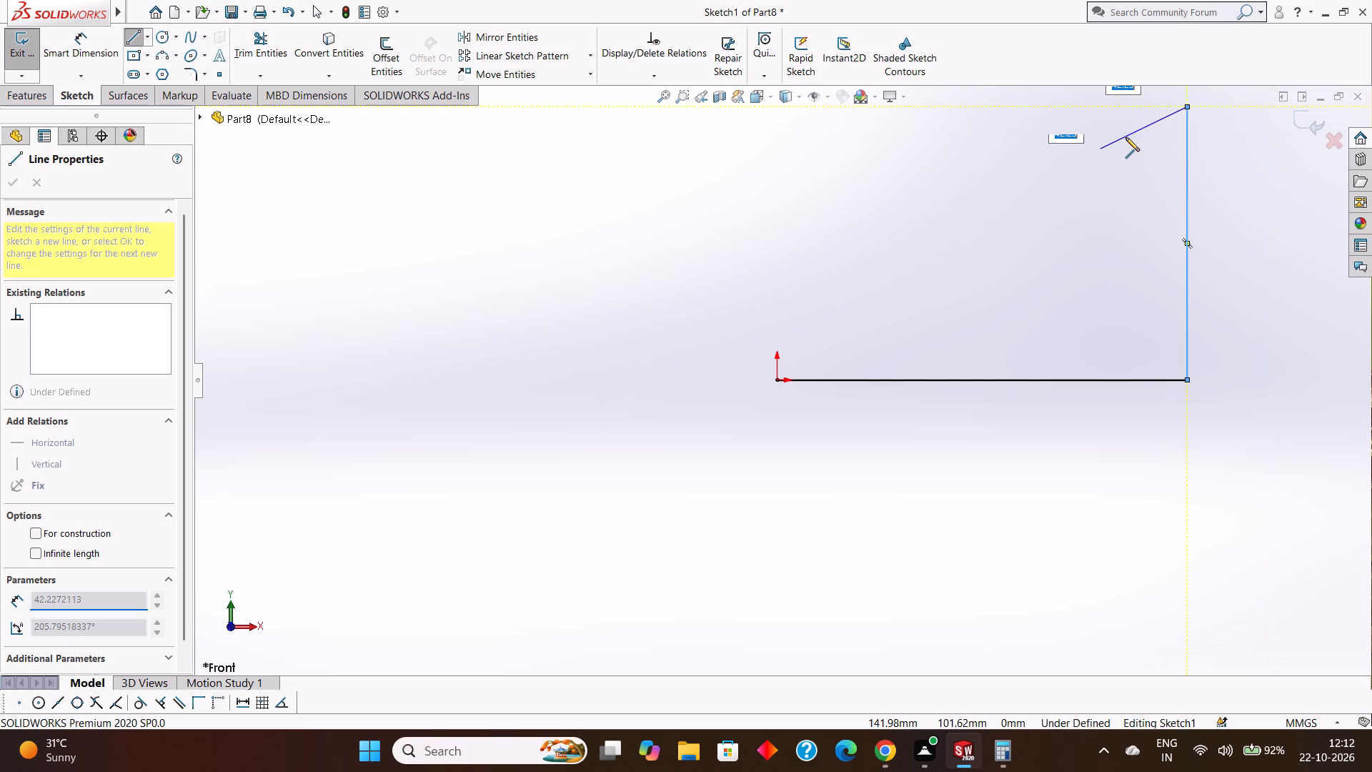
{"action": "key", "text": "Escape"}
{"action": "key", "text": "Escape"}
{"action": "key", "text": "Escape"}
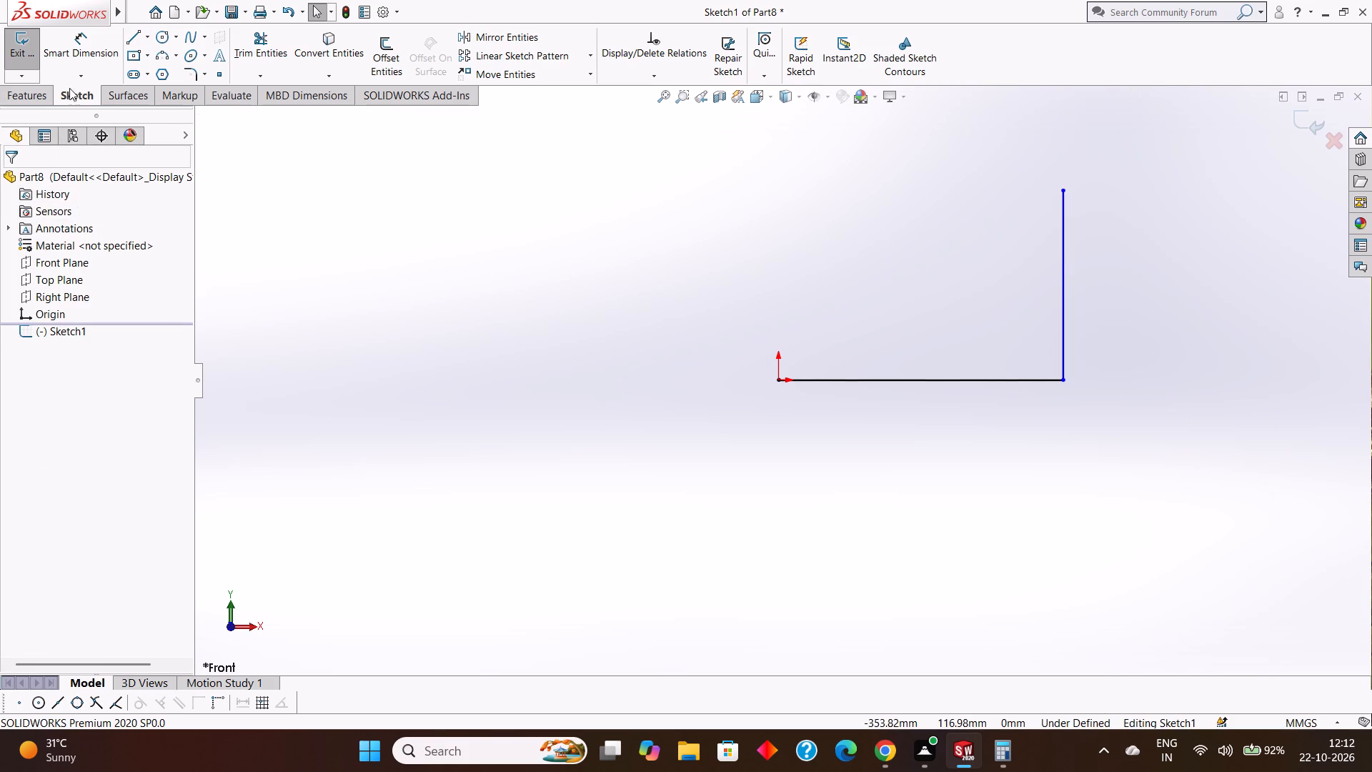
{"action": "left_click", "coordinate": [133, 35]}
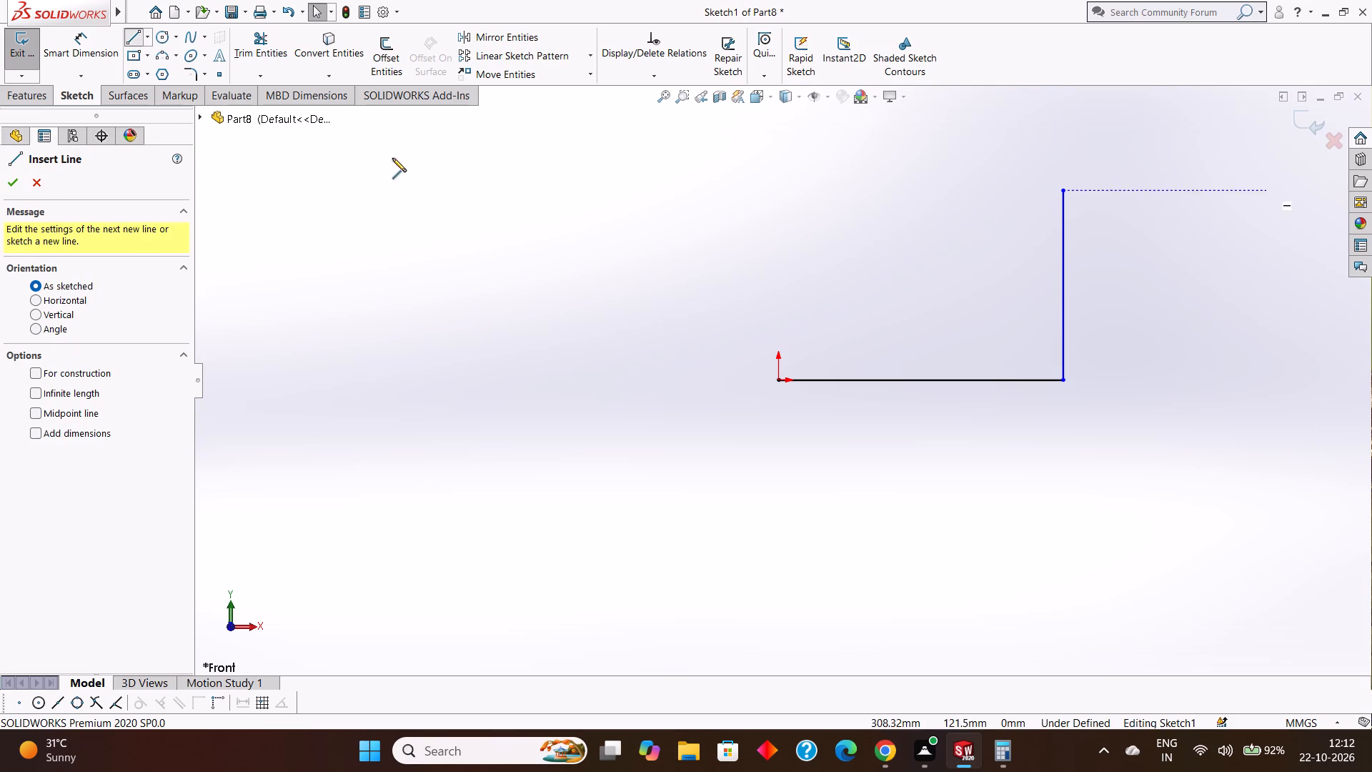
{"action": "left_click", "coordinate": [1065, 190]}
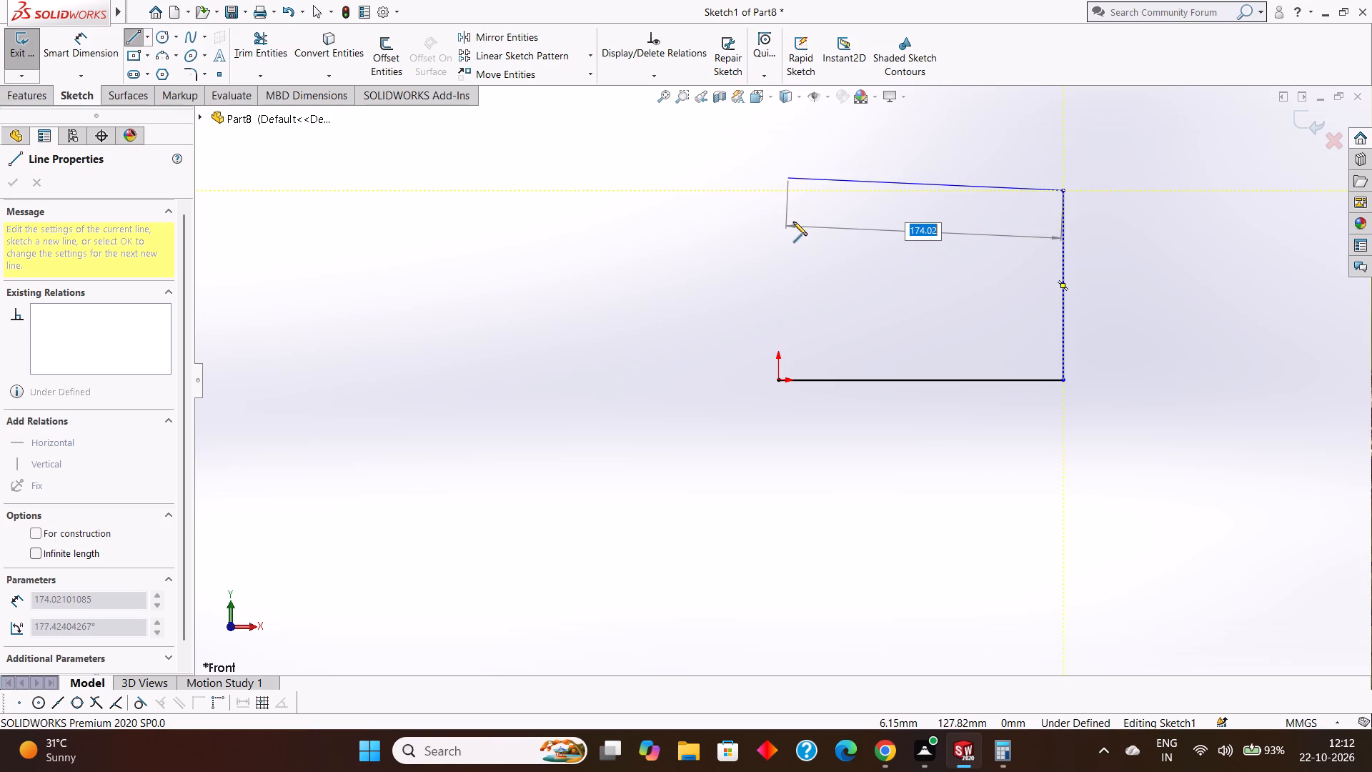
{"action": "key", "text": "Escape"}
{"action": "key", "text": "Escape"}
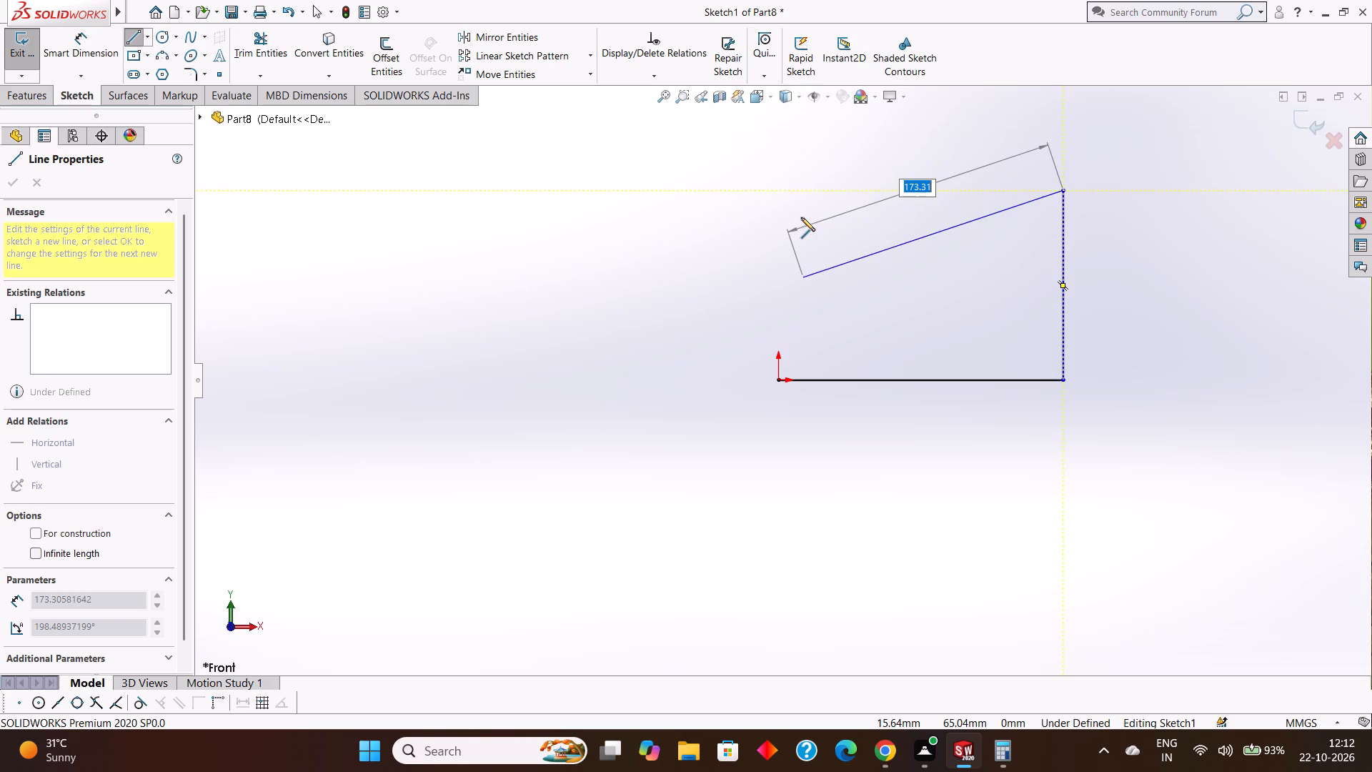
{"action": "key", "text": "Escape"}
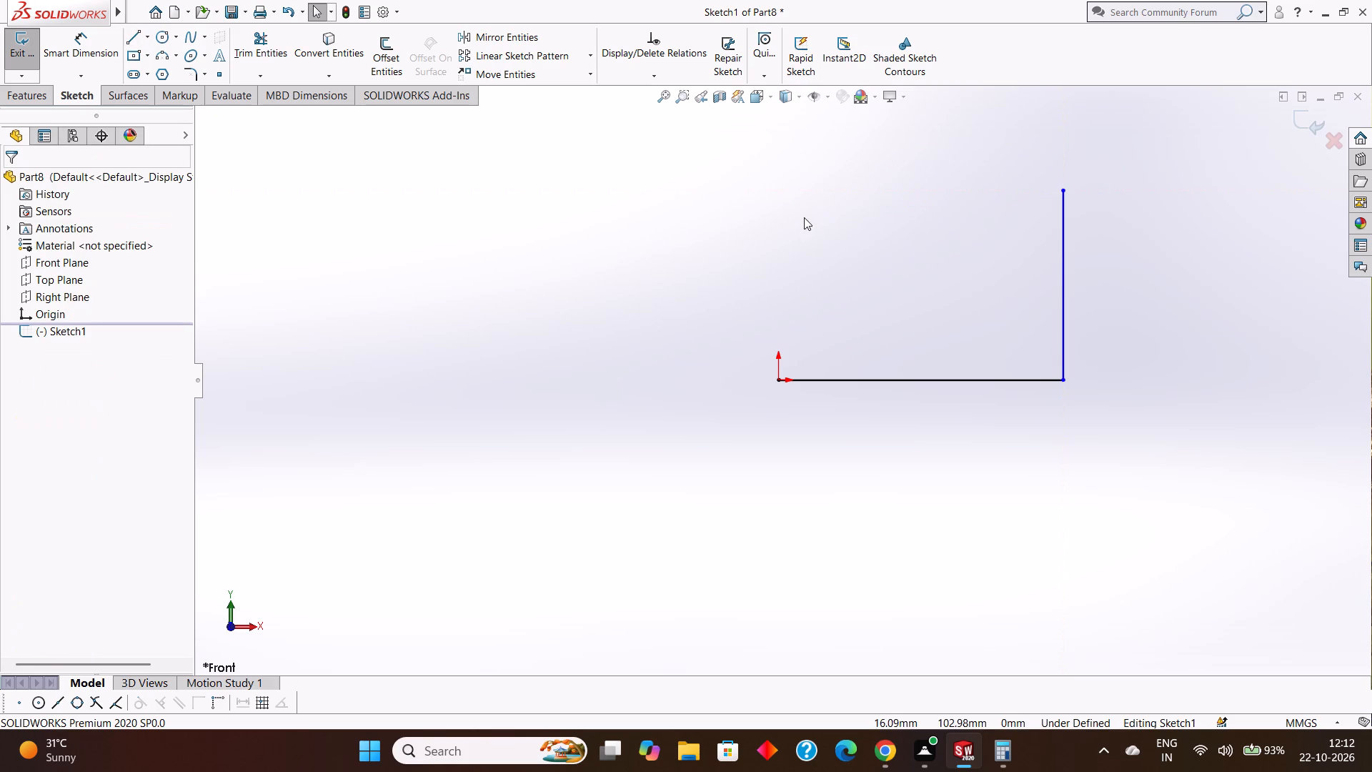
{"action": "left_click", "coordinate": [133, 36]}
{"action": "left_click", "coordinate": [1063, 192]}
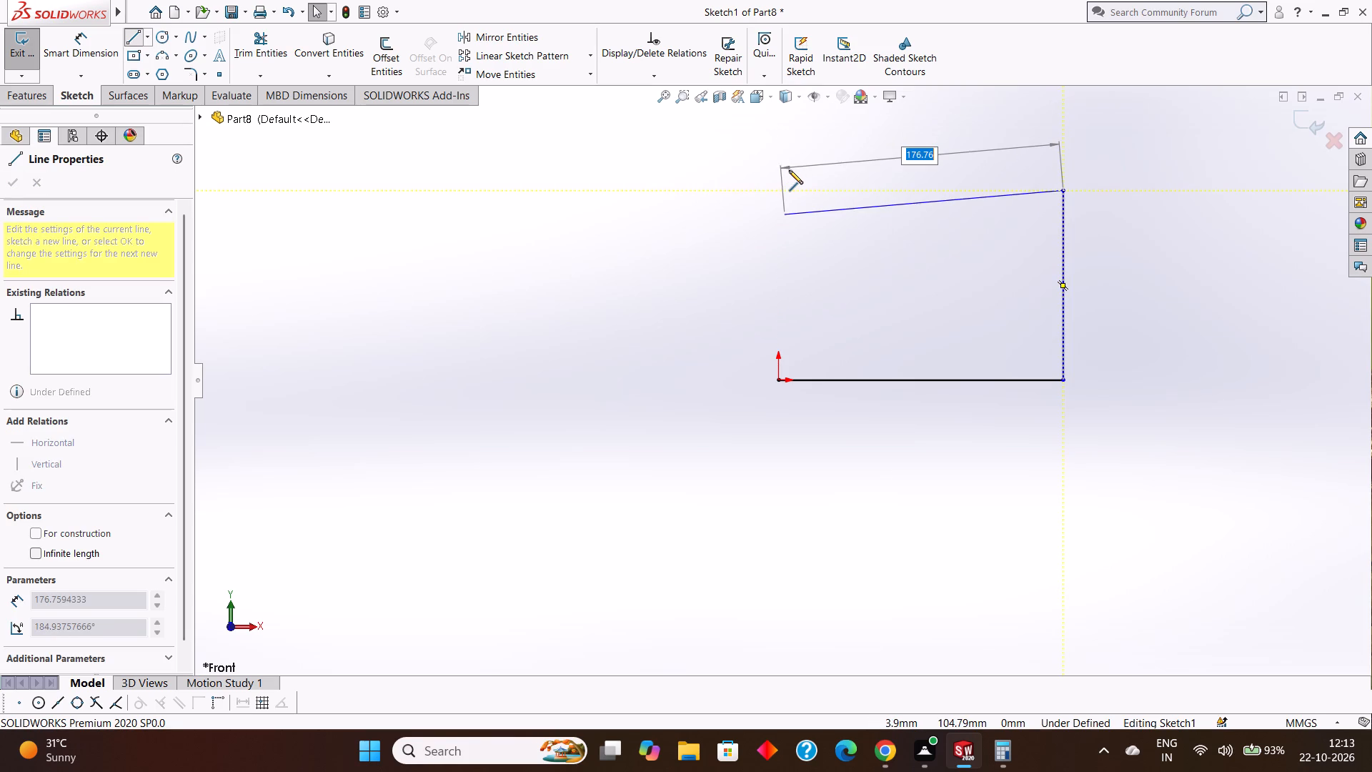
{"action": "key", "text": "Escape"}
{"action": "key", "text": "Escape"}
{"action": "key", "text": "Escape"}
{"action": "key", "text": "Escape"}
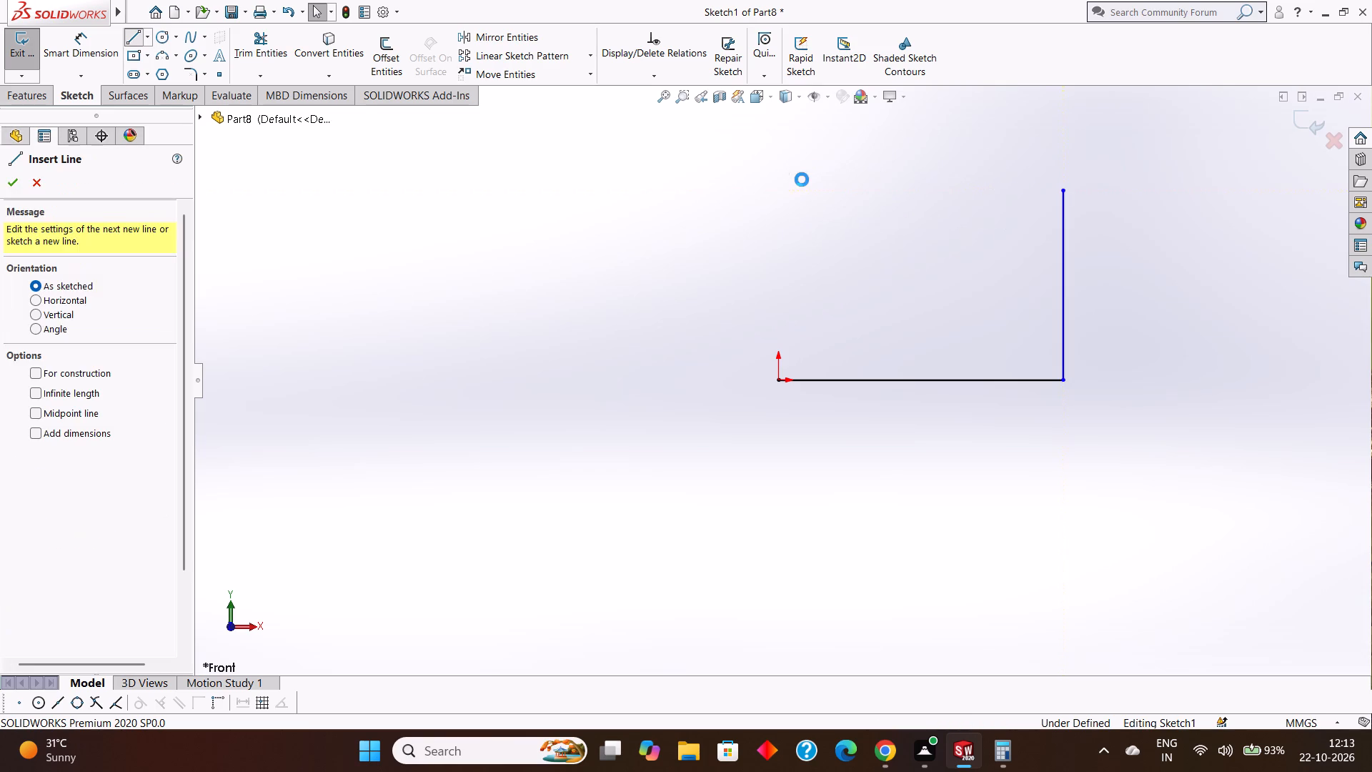
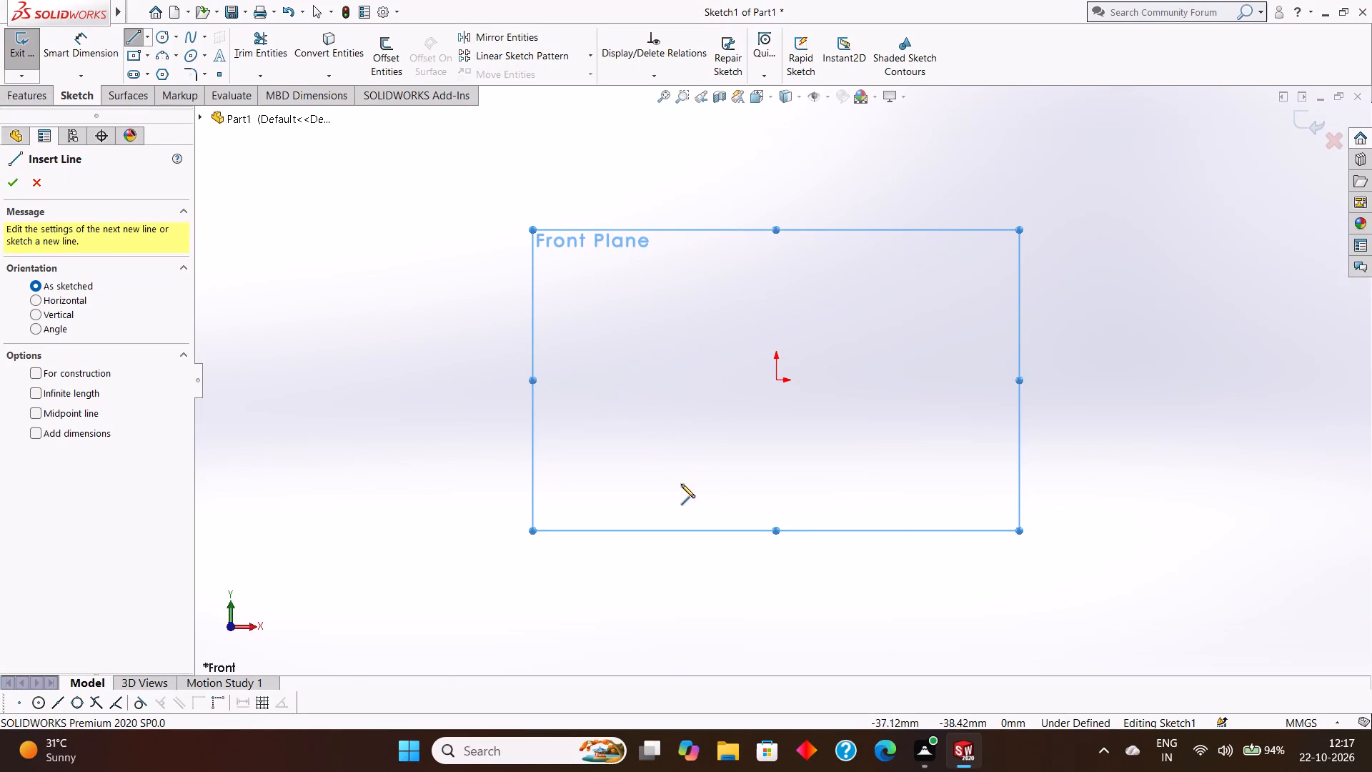
Draw a closed rectangular line profile from the origin, 180 mm along positive X and 120 mm high.
{"action": "left_click", "coordinate": [778, 380]}
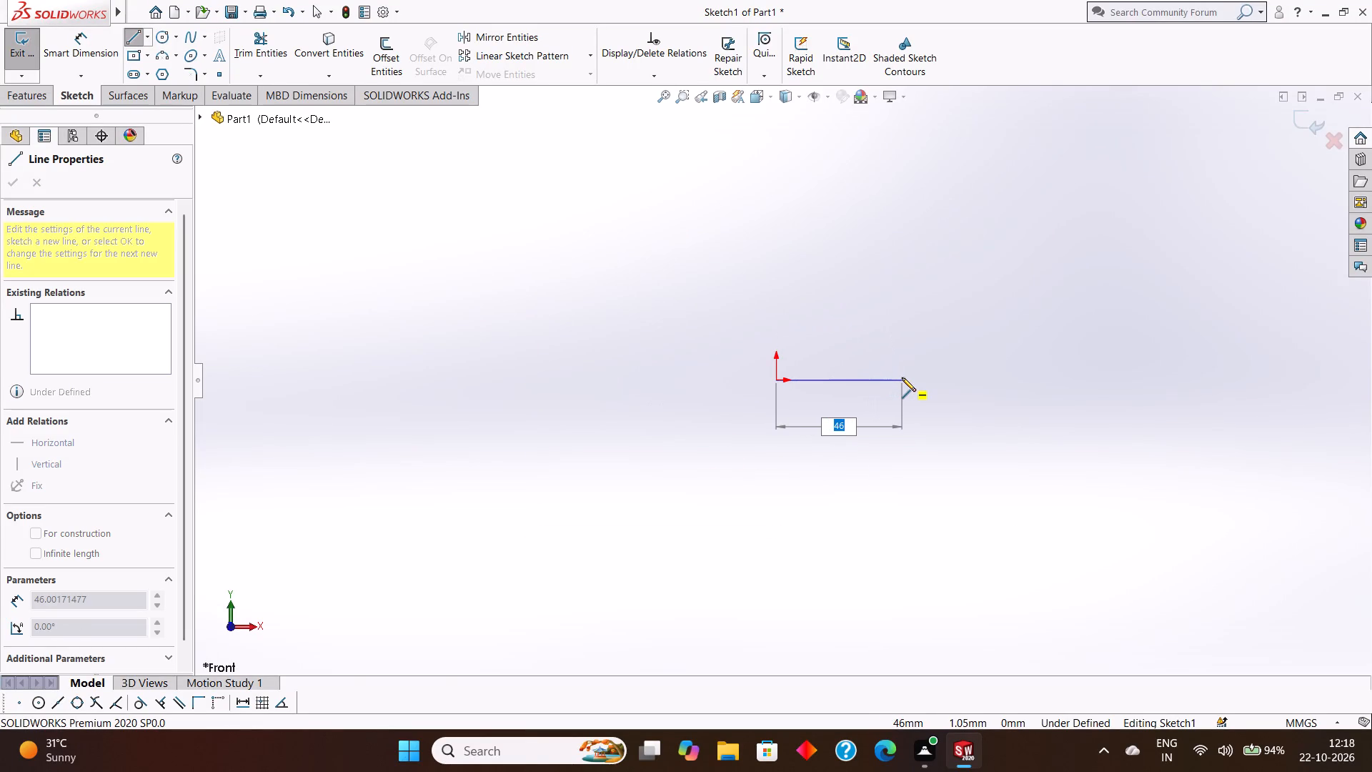
{"action": "type", "text": "180"}
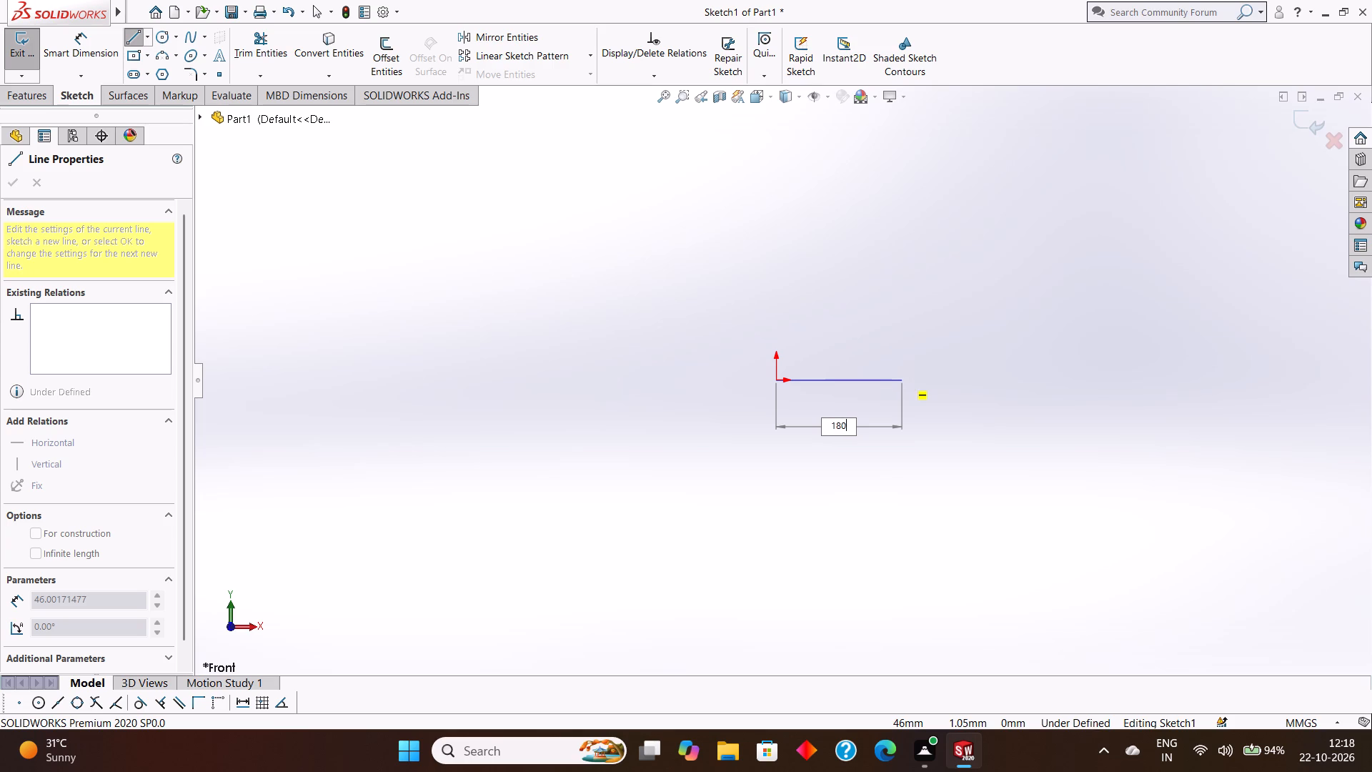
{"action": "key", "text": "Return"}
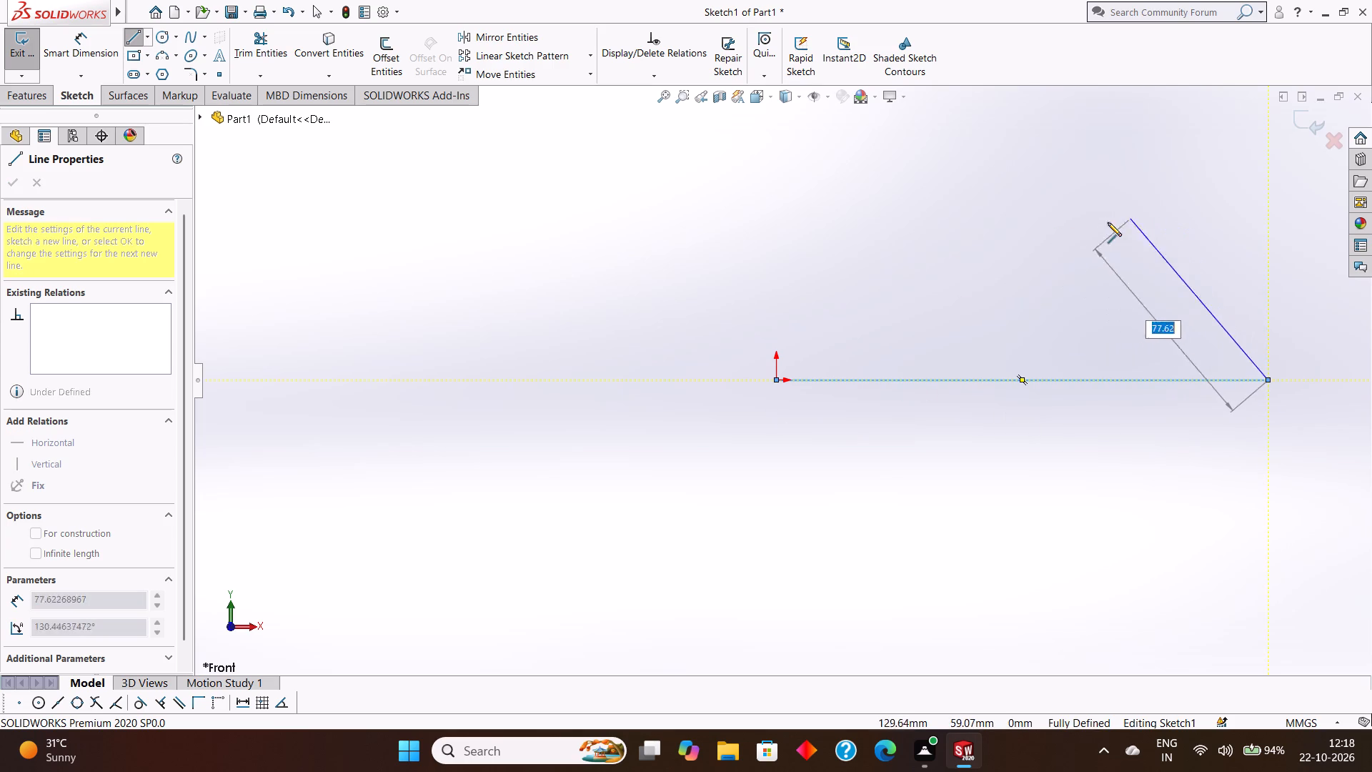
{"action": "scroll", "coordinate": [994, 236], "scroll_direction": "up", "scroll_amount": 3}
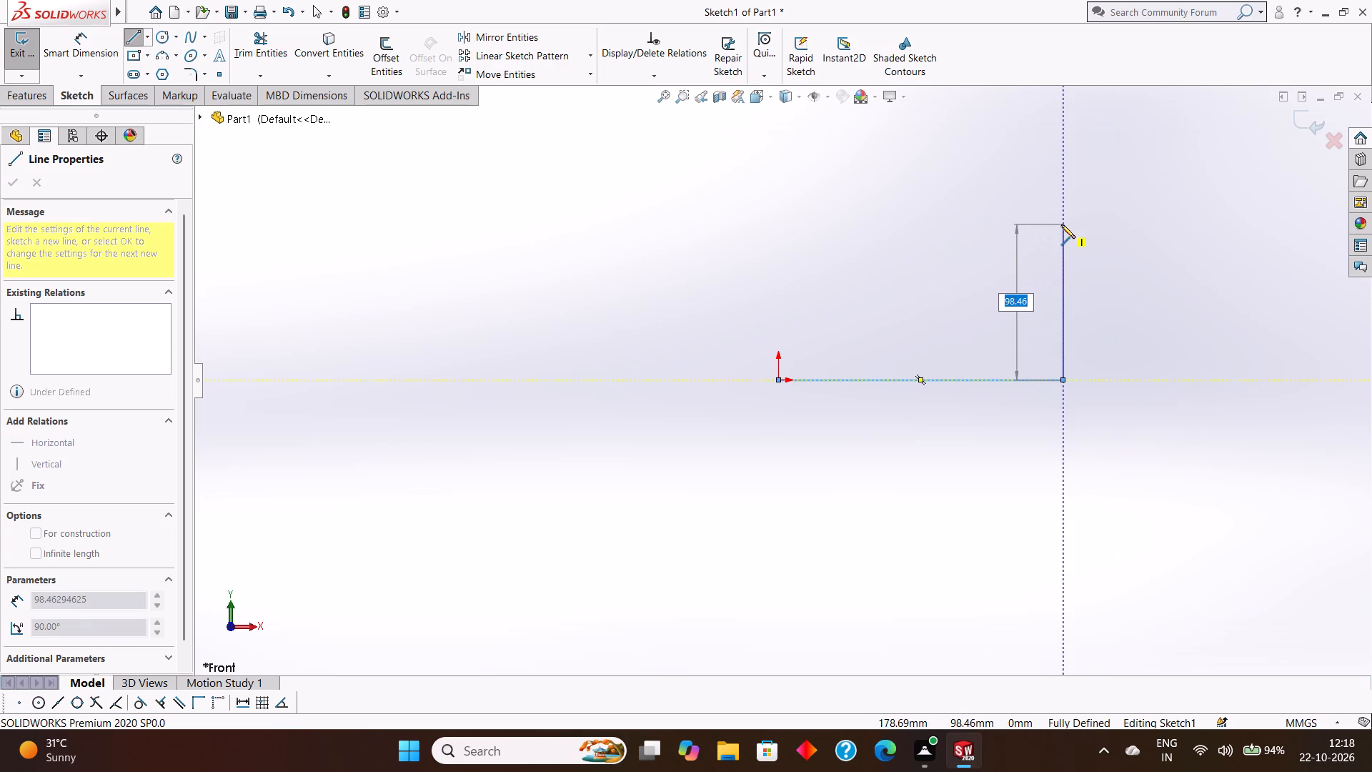
{"action": "type", "text": "120"}
{"action": "key", "text": "Return"}
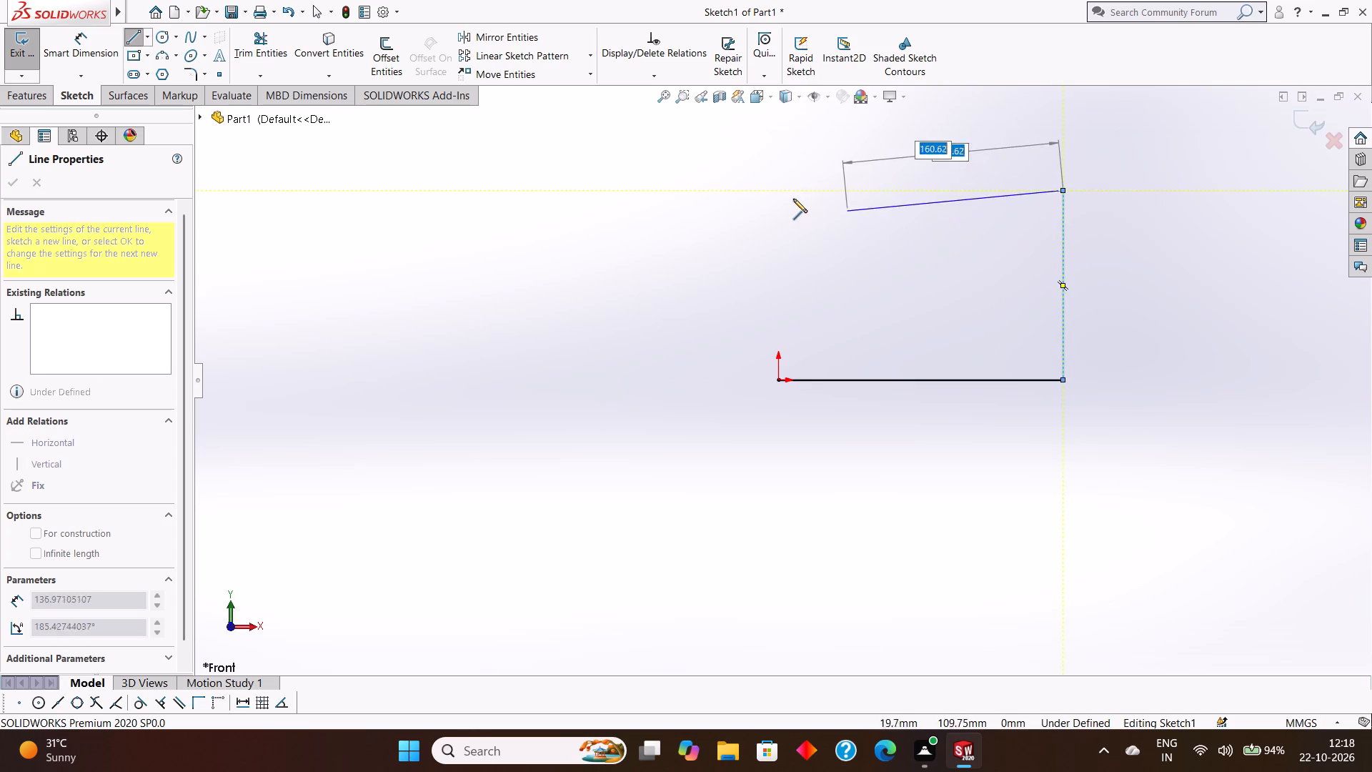
{"action": "left_click", "coordinate": [777, 189]}
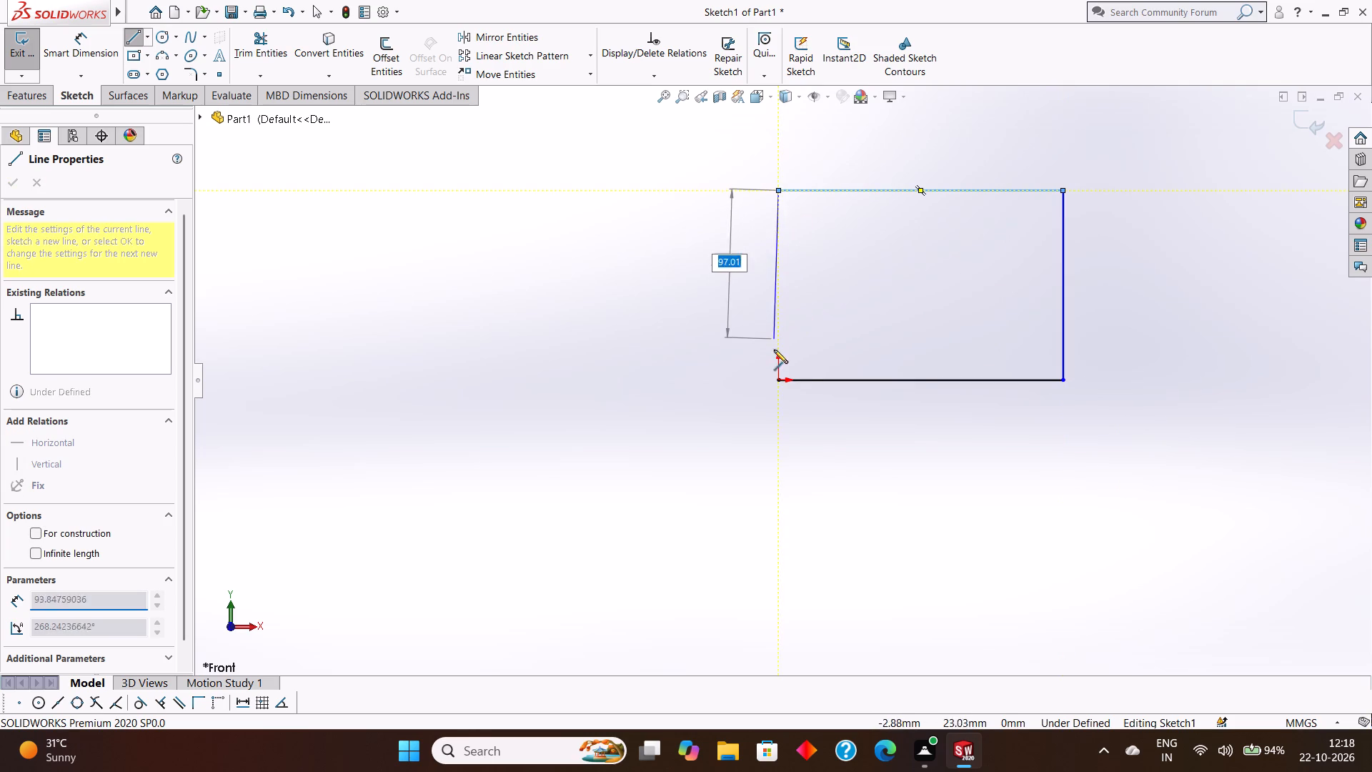
{"action": "left_click", "coordinate": [780, 380]}
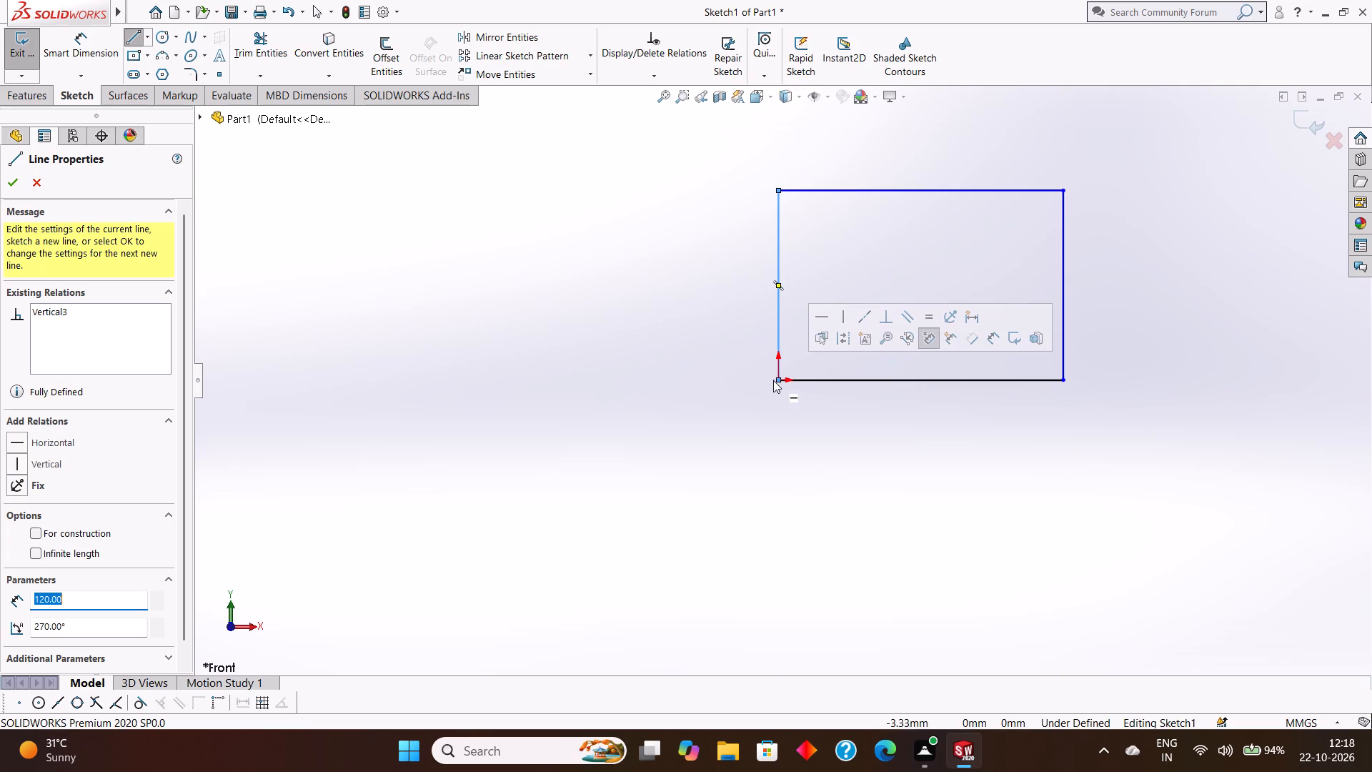
{"action": "key", "text": "Escape"}
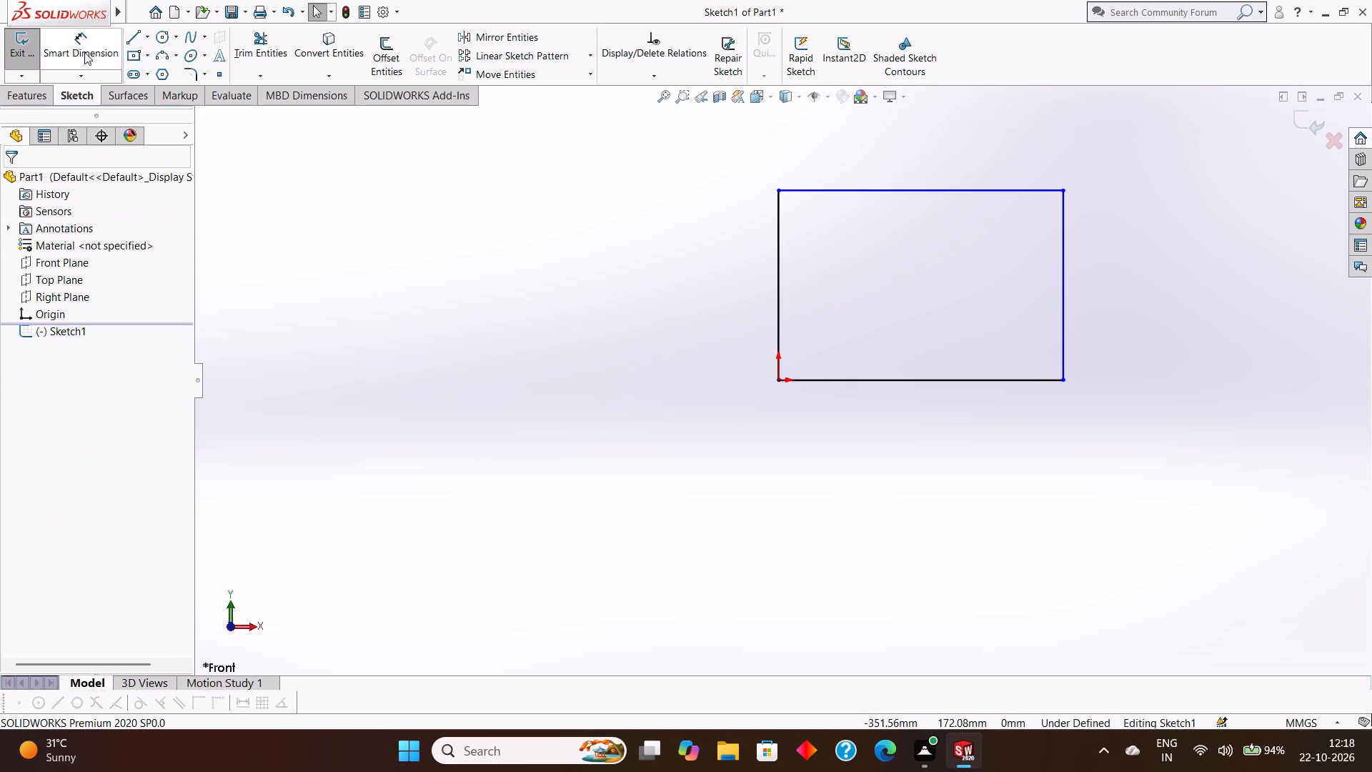
Dimension the rectangle's base line at 180 mm and the vertical side opposite the origin at 120 mm.
{"action": "left_click", "coordinate": [81, 45]}
{"action": "left_click", "coordinate": [935, 381]}
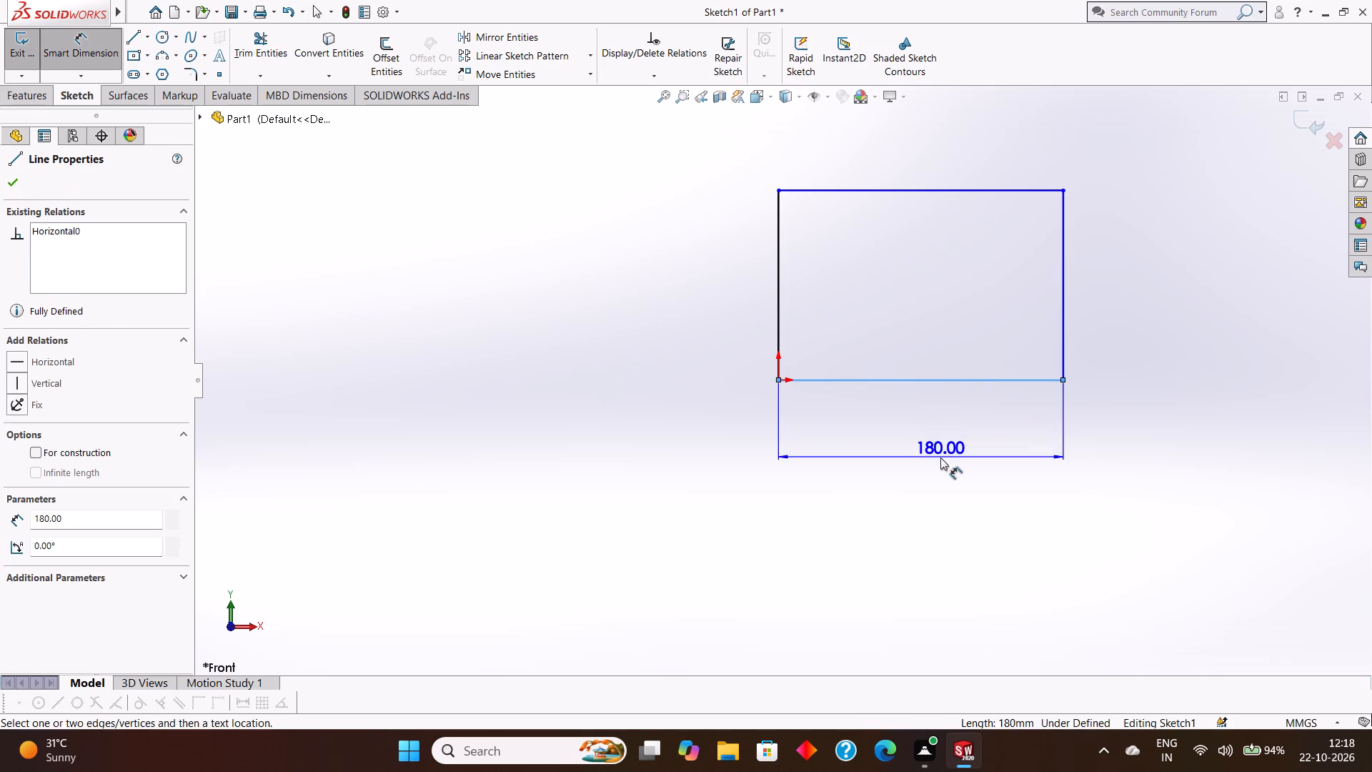
{"action": "left_click", "coordinate": [940, 457]}
{"action": "left_click", "coordinate": [878, 435]}
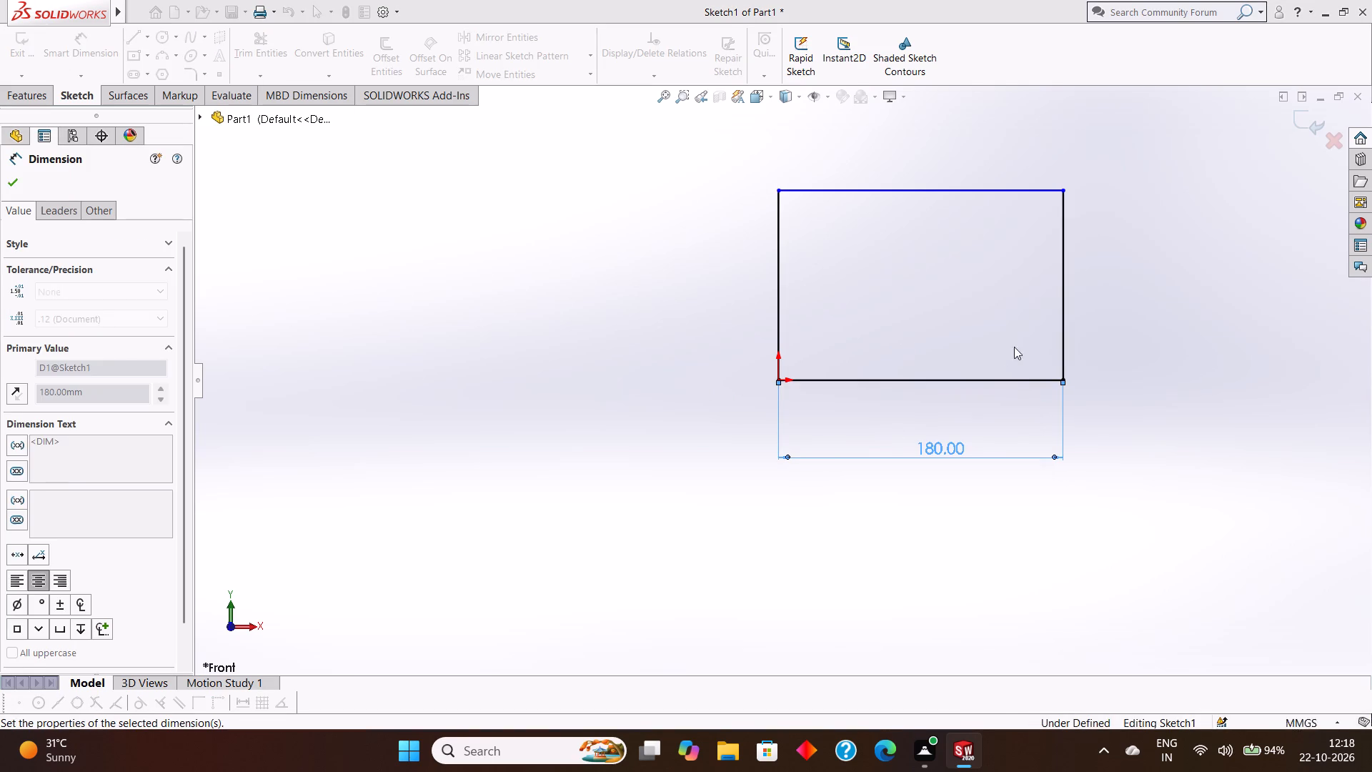
{"action": "left_click", "coordinate": [1060, 252]}
{"action": "left_click", "coordinate": [1123, 244]}
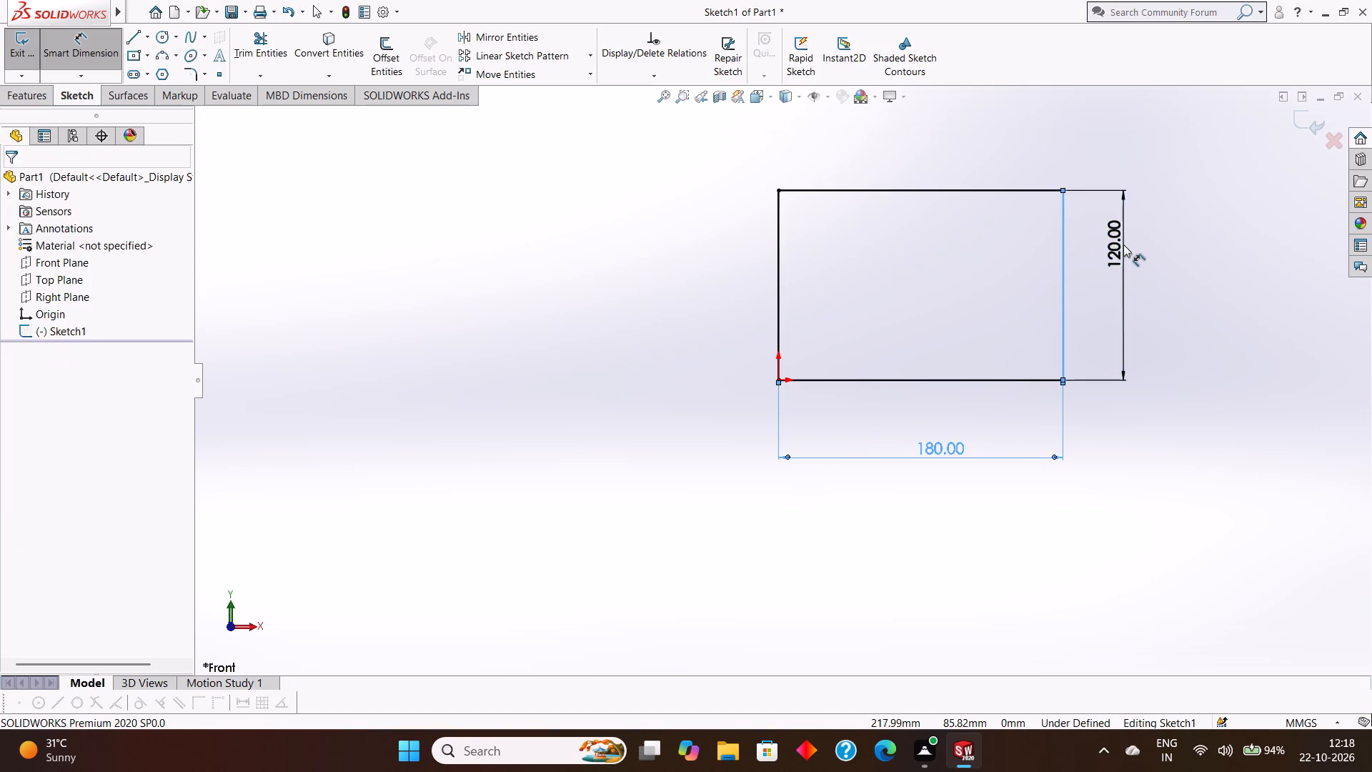
{"action": "left_click", "coordinate": [1061, 231]}
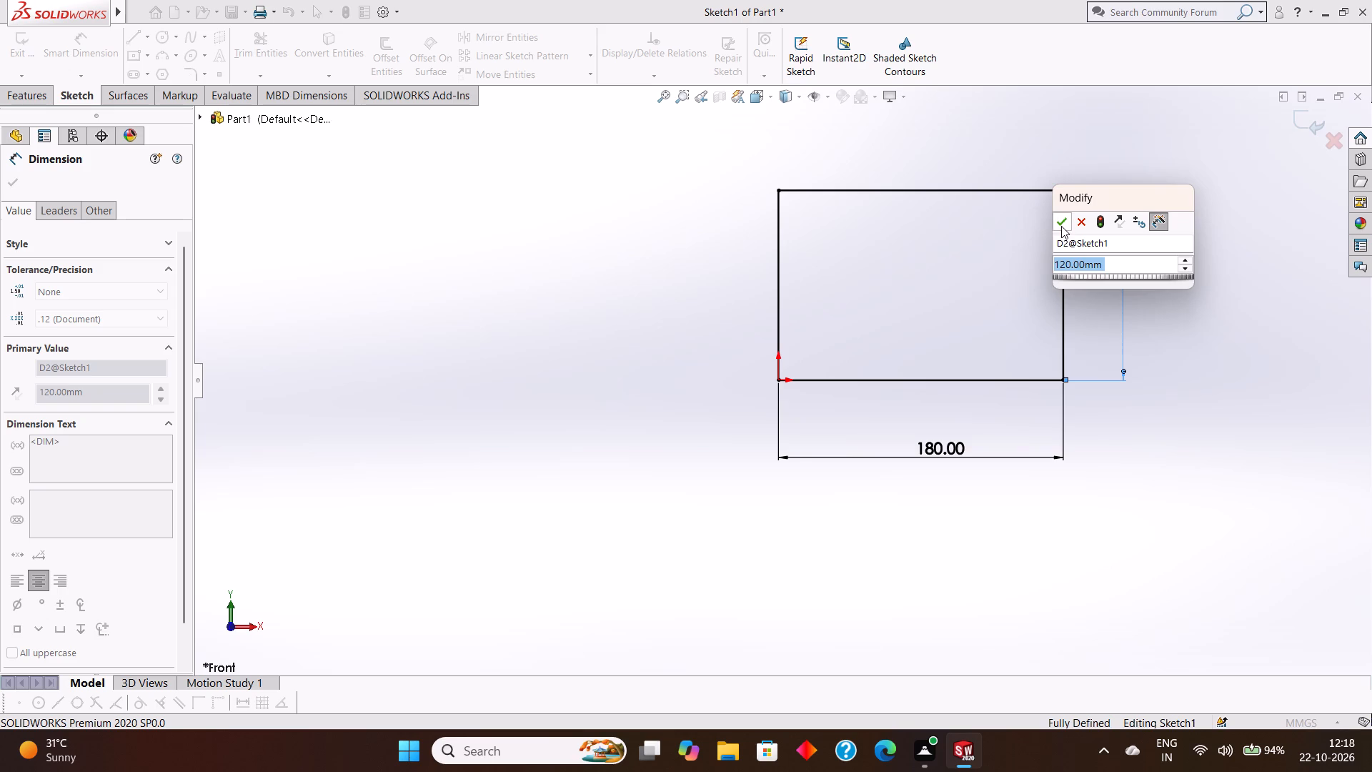
{"action": "left_click", "coordinate": [1061, 226]}
{"action": "left_click", "coordinate": [22, 181]}
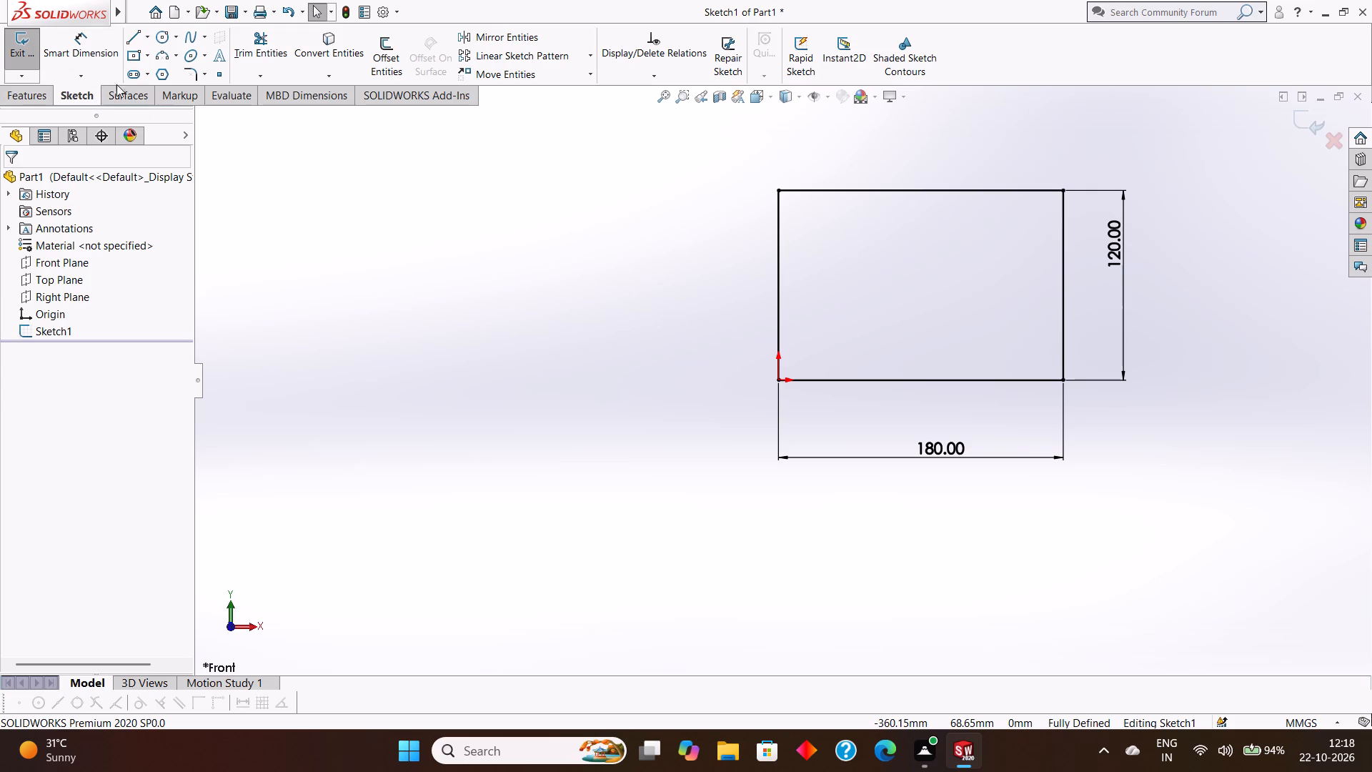
Extrude the rectangular profile as a boss with a blind depth of 19 mm.
{"action": "left_click", "coordinate": [36, 92]}
{"action": "left_click", "coordinate": [33, 54]}
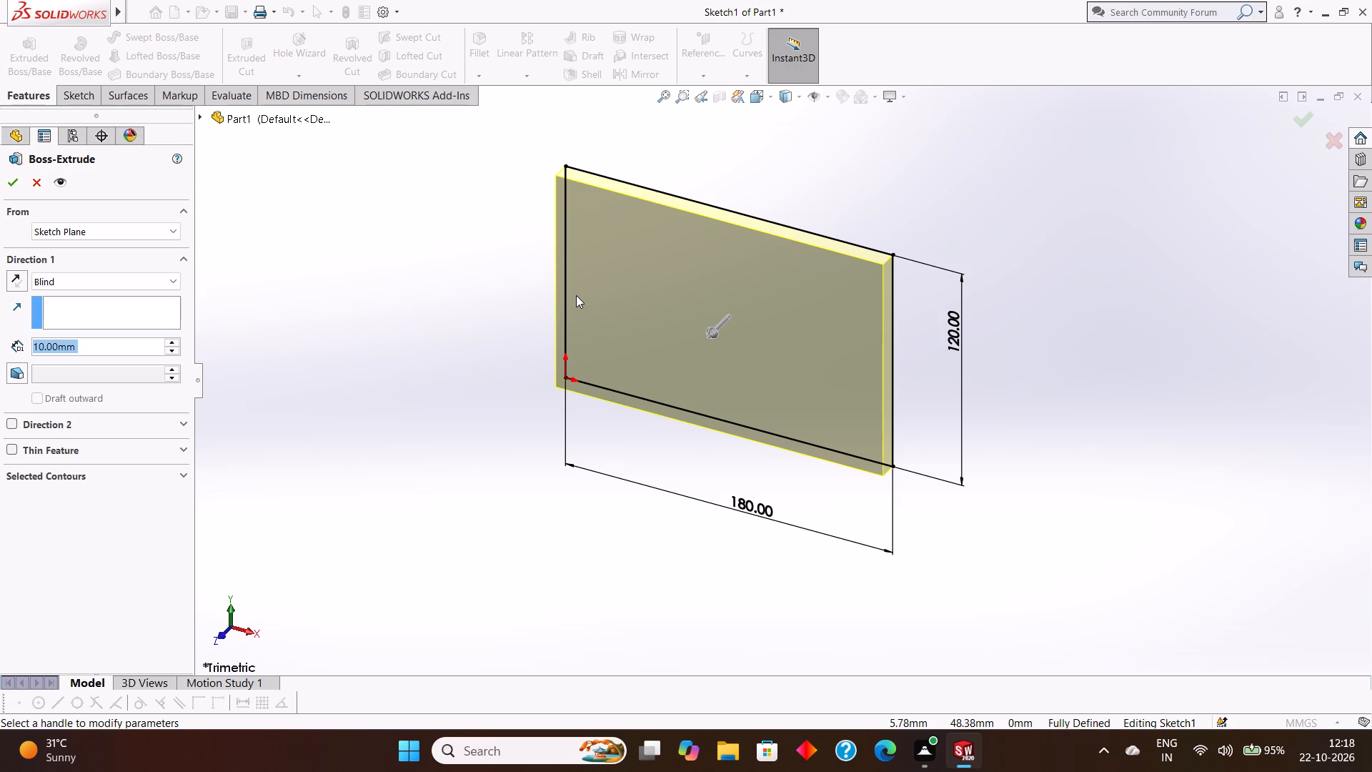
{"action": "key", "text": "BackSpace"}
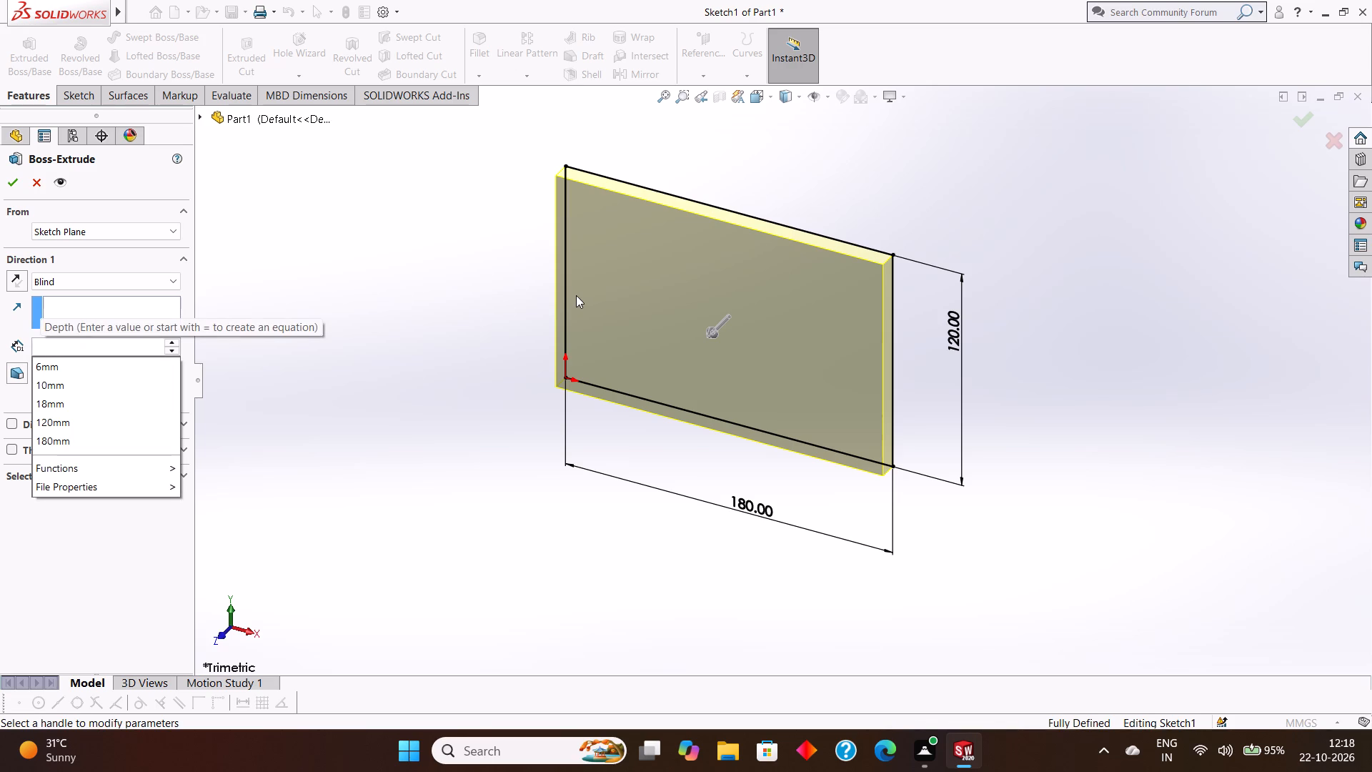
{"action": "type", "text": "19"}
{"action": "key", "text": "Return"}
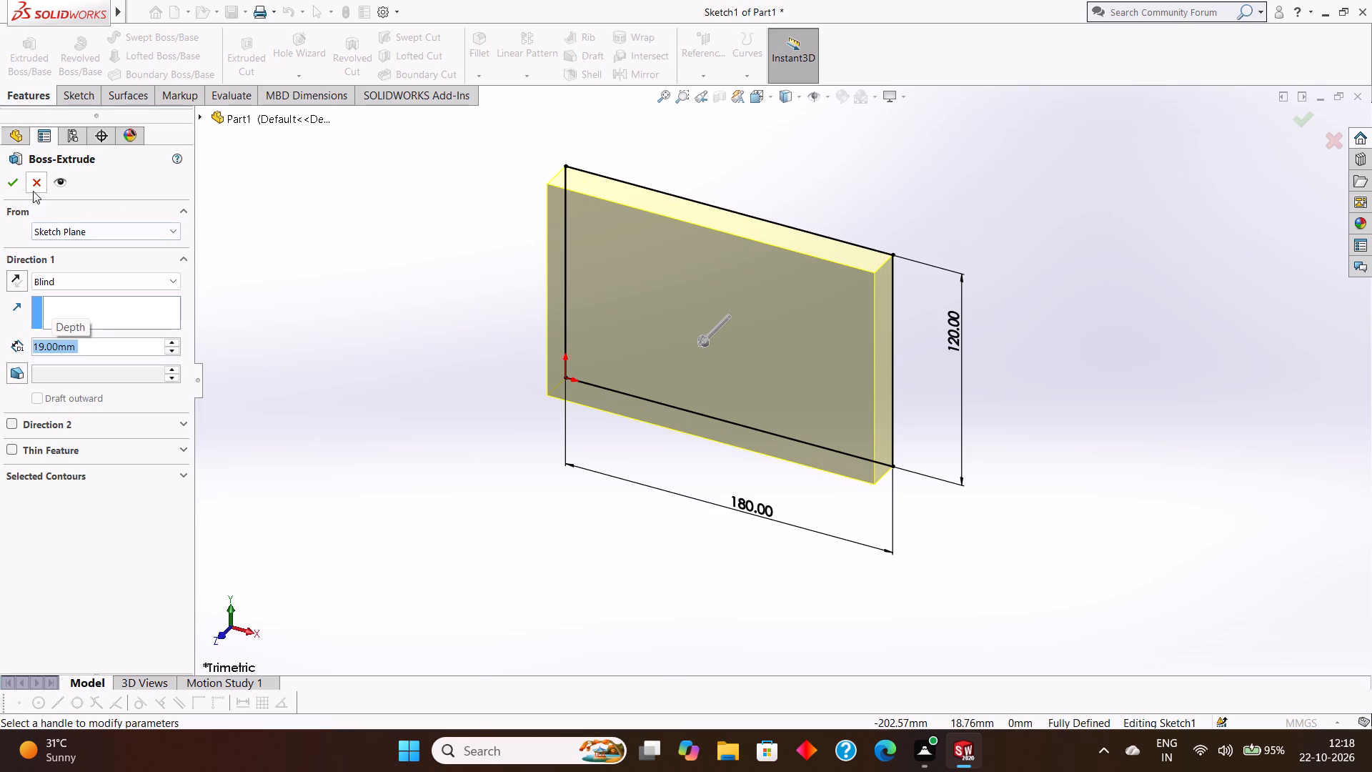
{"action": "left_click", "coordinate": [16, 187]}
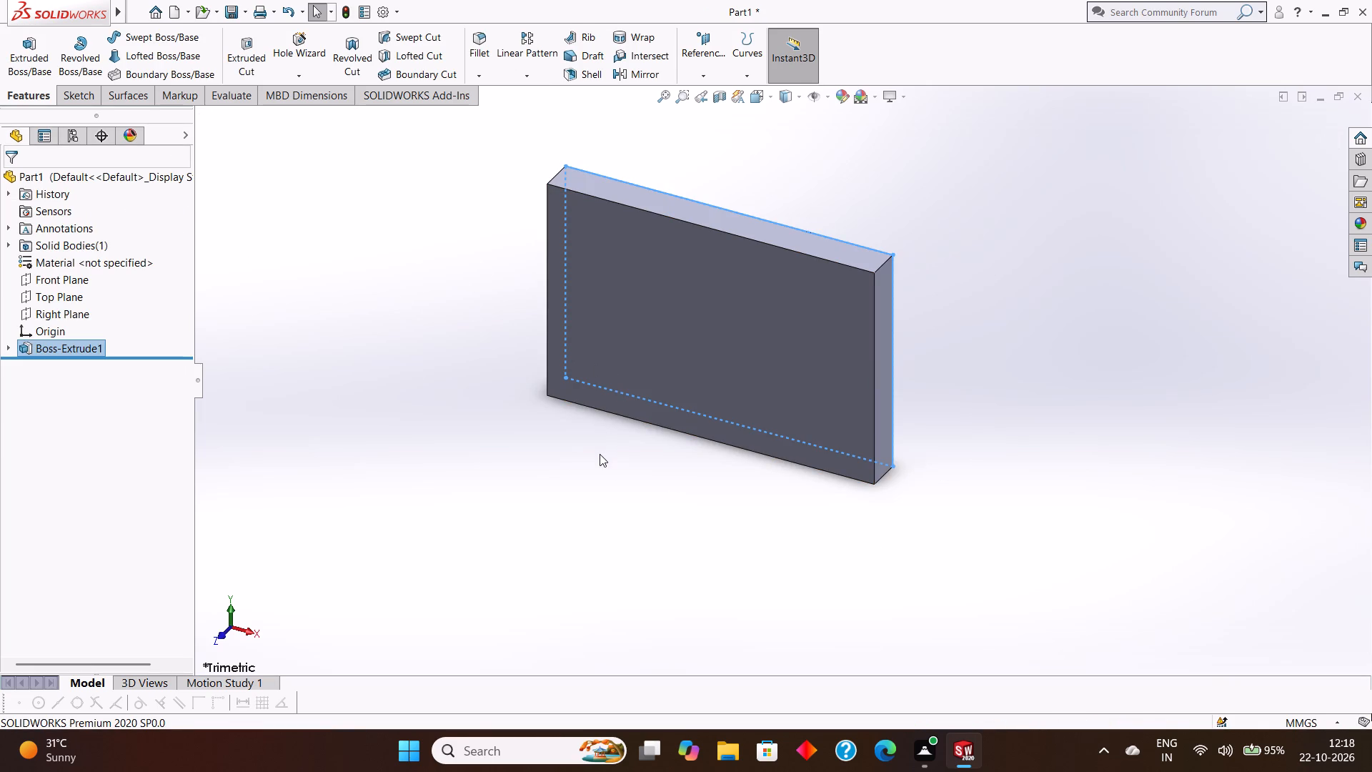
{"action": "left_click", "coordinate": [600, 454]}
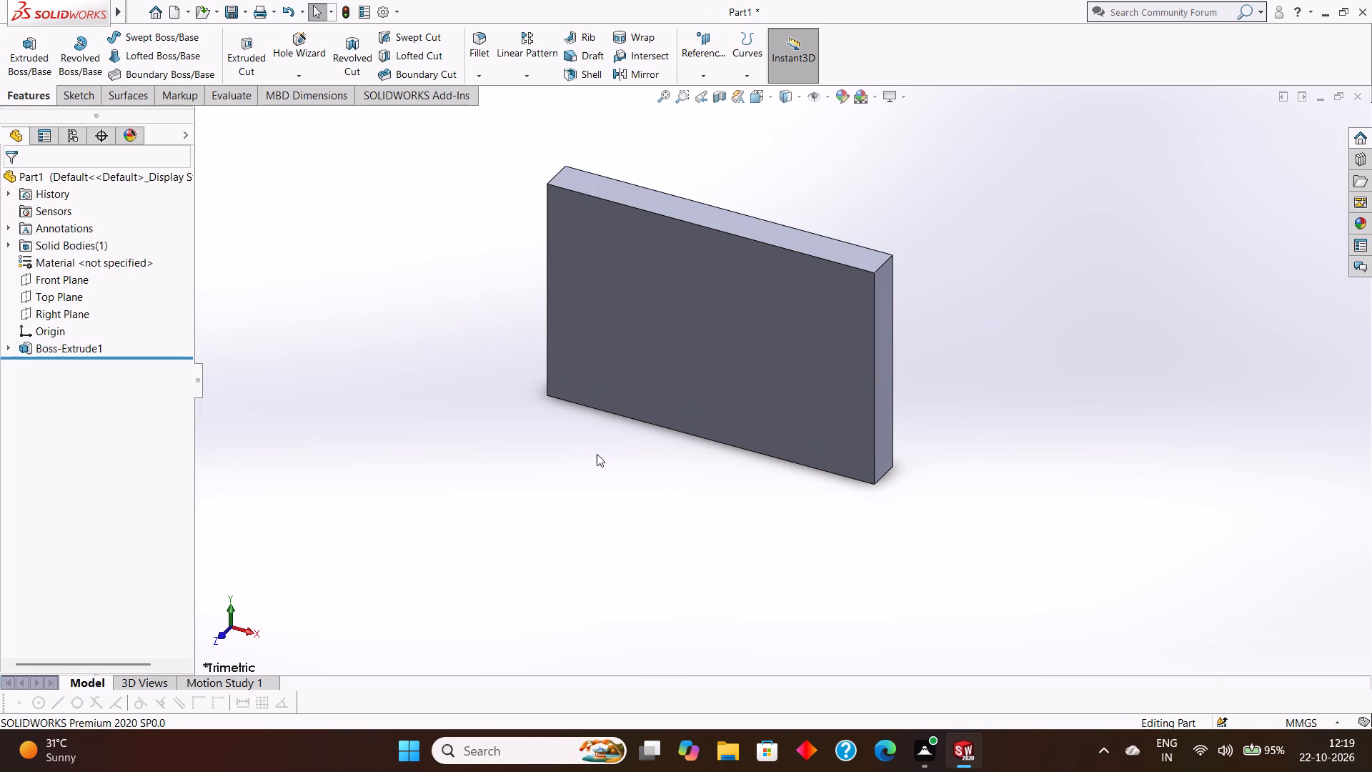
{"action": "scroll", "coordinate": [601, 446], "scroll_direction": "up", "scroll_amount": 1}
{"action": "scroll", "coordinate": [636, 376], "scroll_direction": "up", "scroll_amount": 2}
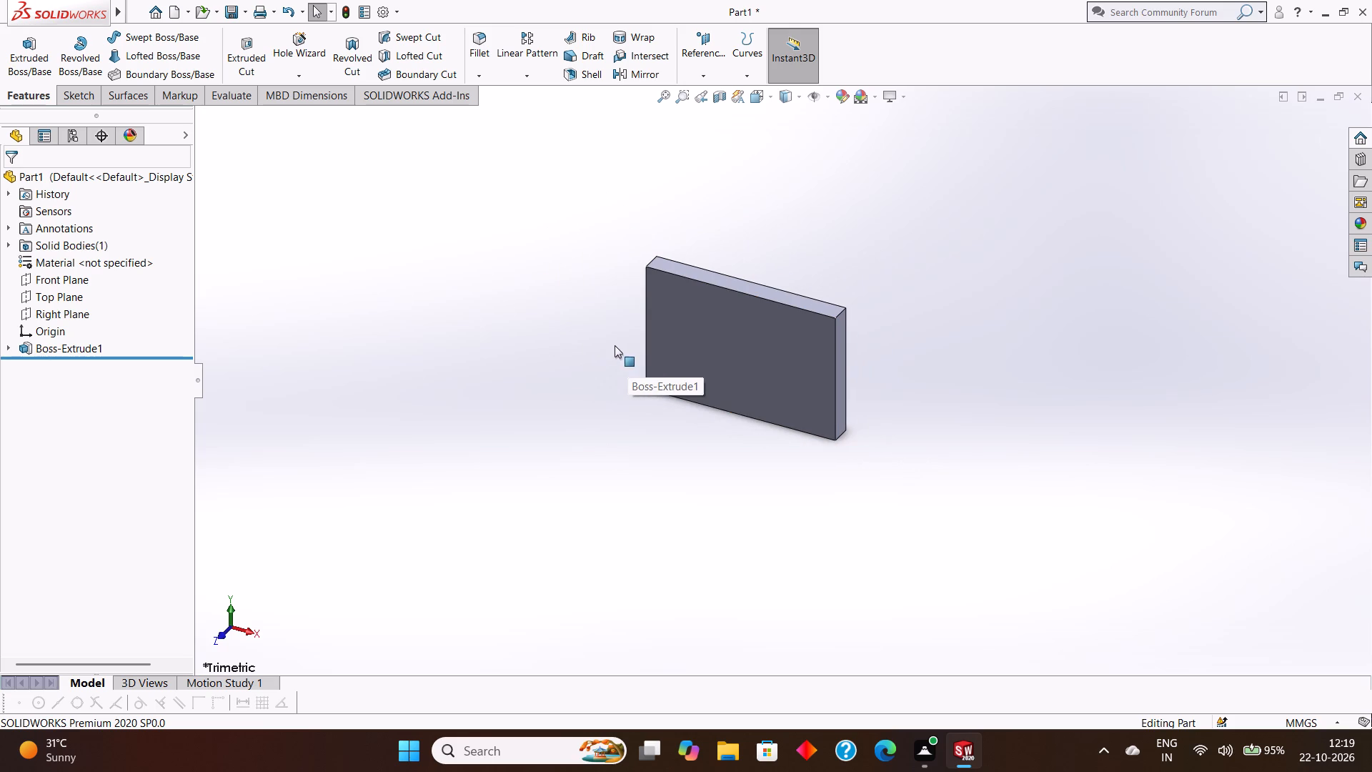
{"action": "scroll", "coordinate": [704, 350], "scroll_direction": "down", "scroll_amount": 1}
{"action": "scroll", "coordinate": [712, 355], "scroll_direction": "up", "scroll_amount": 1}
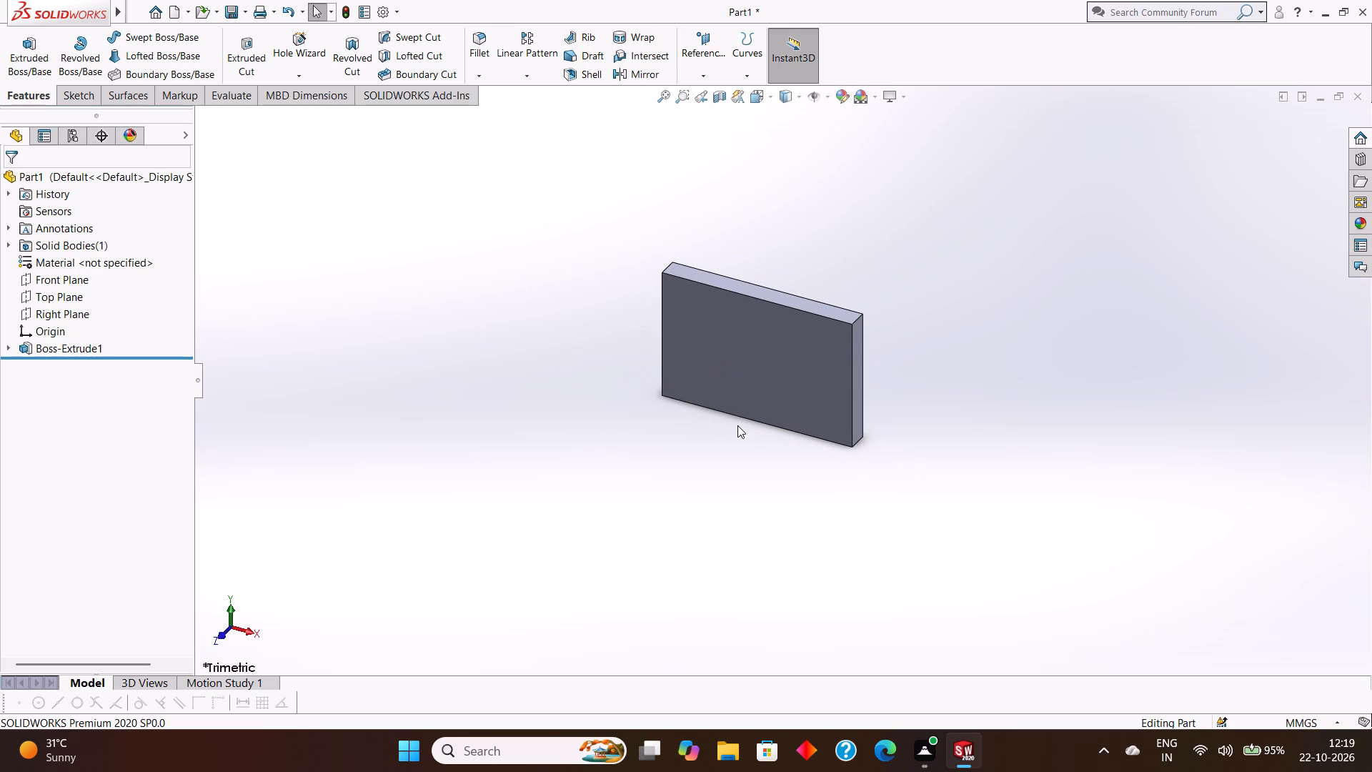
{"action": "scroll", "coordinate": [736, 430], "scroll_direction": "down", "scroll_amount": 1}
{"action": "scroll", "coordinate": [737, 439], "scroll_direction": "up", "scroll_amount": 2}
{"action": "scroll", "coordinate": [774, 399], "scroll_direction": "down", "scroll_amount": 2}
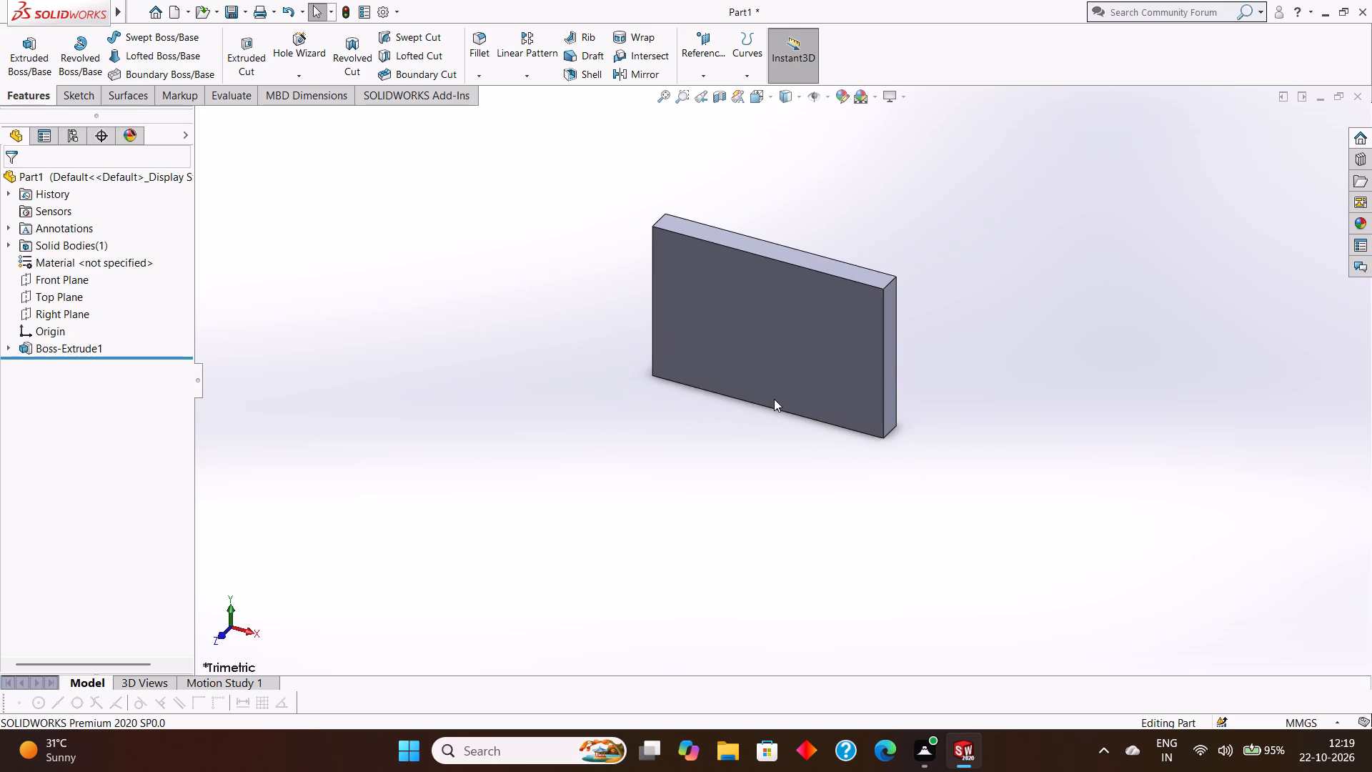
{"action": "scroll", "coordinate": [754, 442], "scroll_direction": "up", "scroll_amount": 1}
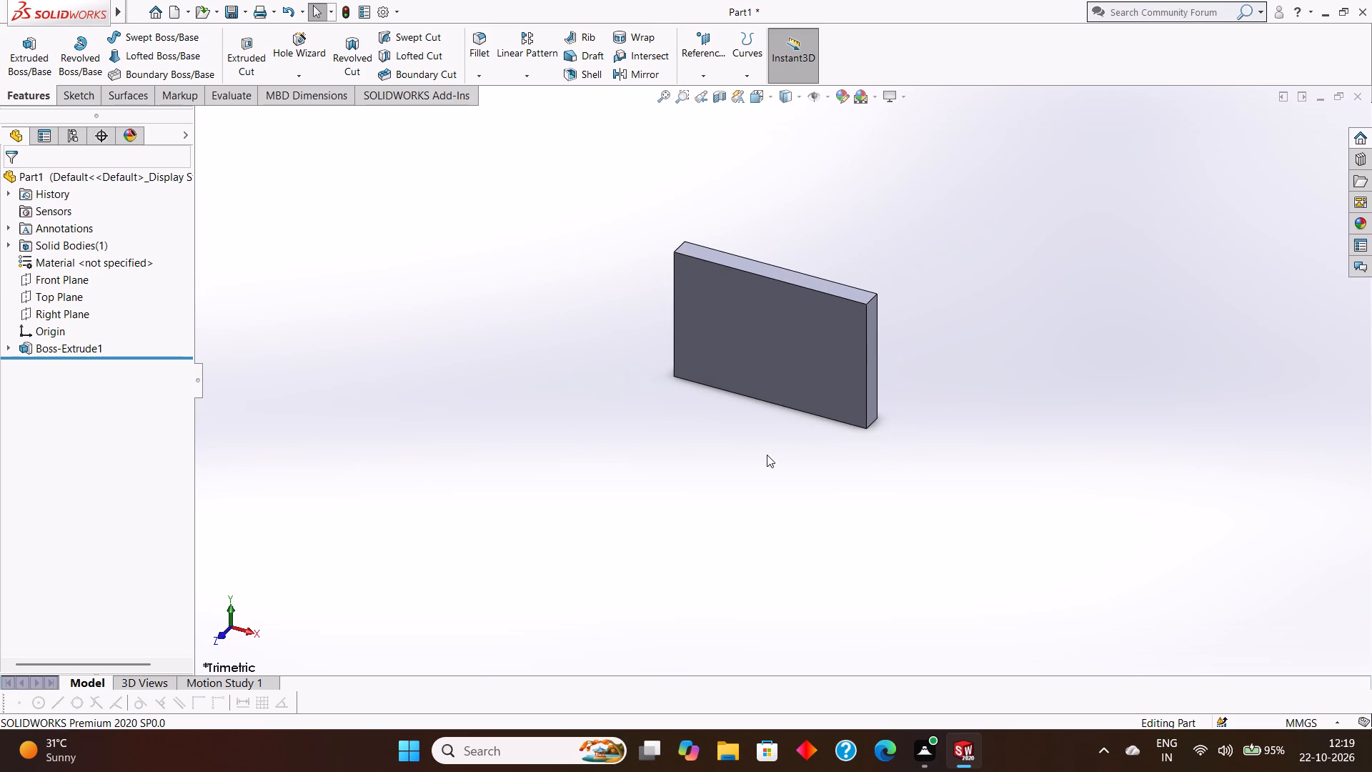
Create a reference plane parallel to the Top Plane, offset 60 mm upward through the plate.
{"action": "middle_click_drag", "start_coordinate": [677, 423], "coordinate": [704, 322]}
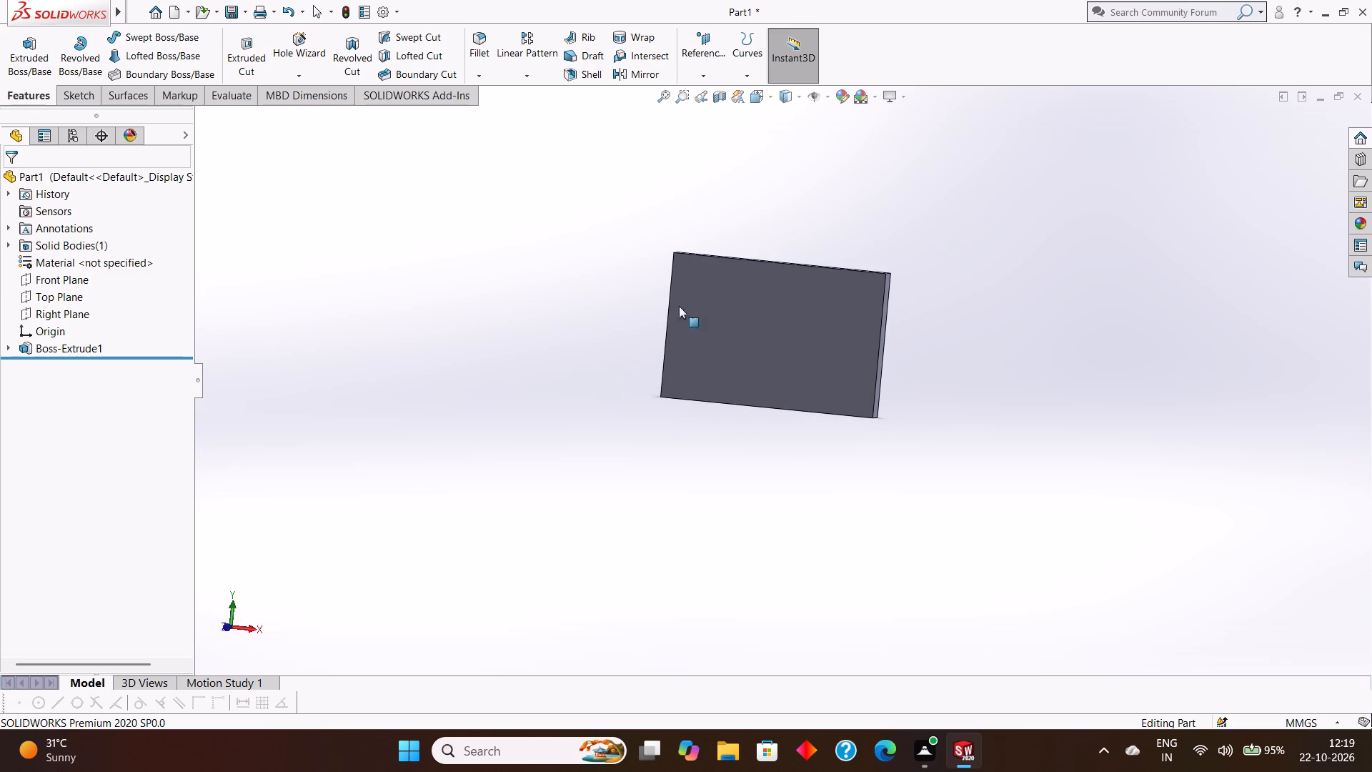
{"action": "left_click", "coordinate": [705, 75]}
{"action": "left_click", "coordinate": [710, 90]}
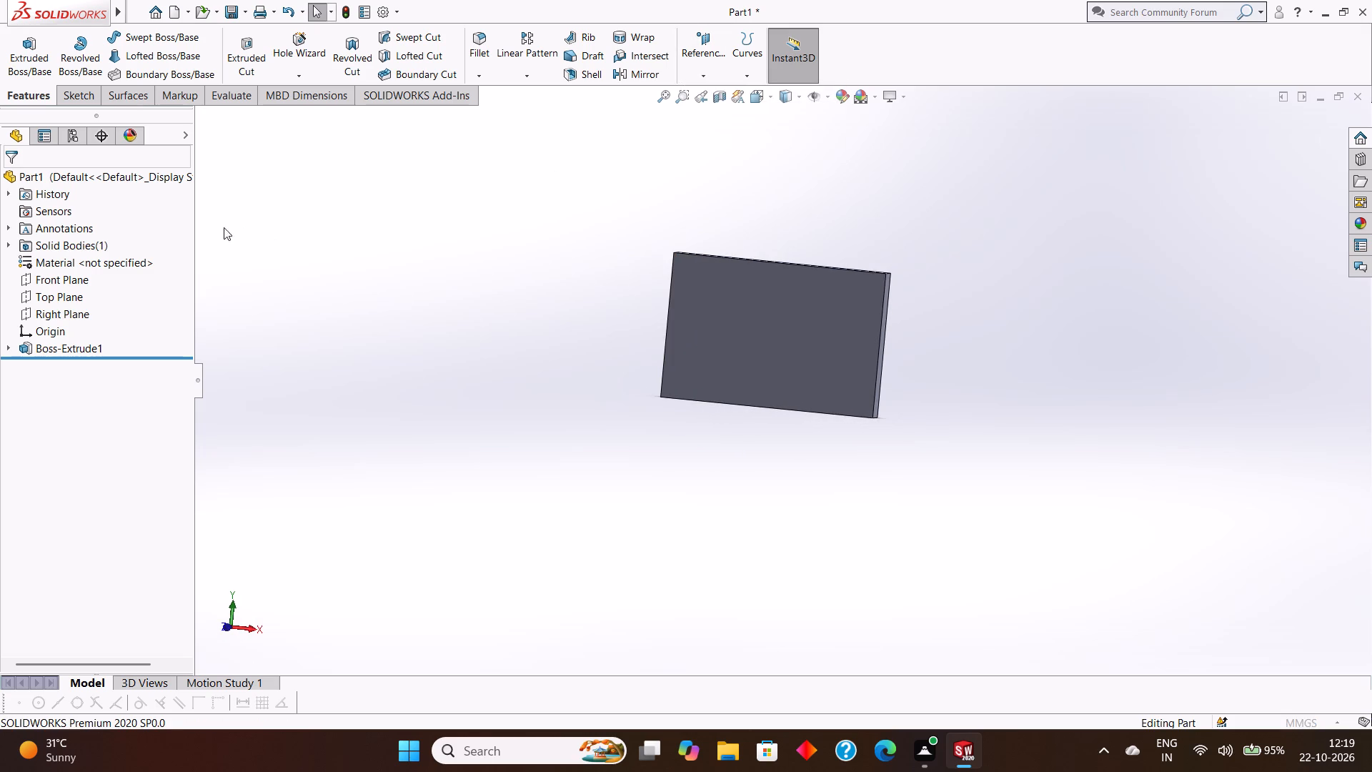
{"action": "left_click", "coordinate": [199, 113]}
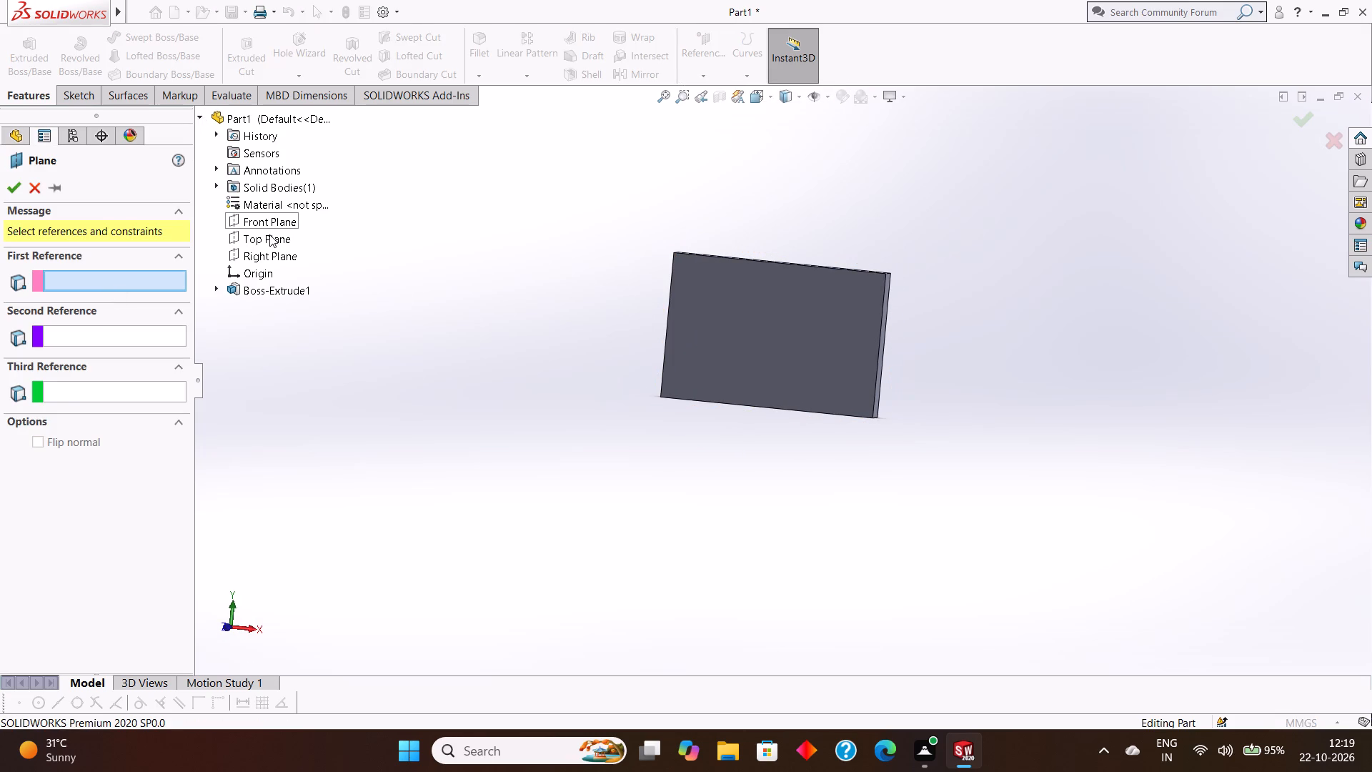
{"action": "left_click", "coordinate": [269, 234]}
{"action": "middle_click_drag", "start_coordinate": [459, 378], "coordinate": [481, 244]}
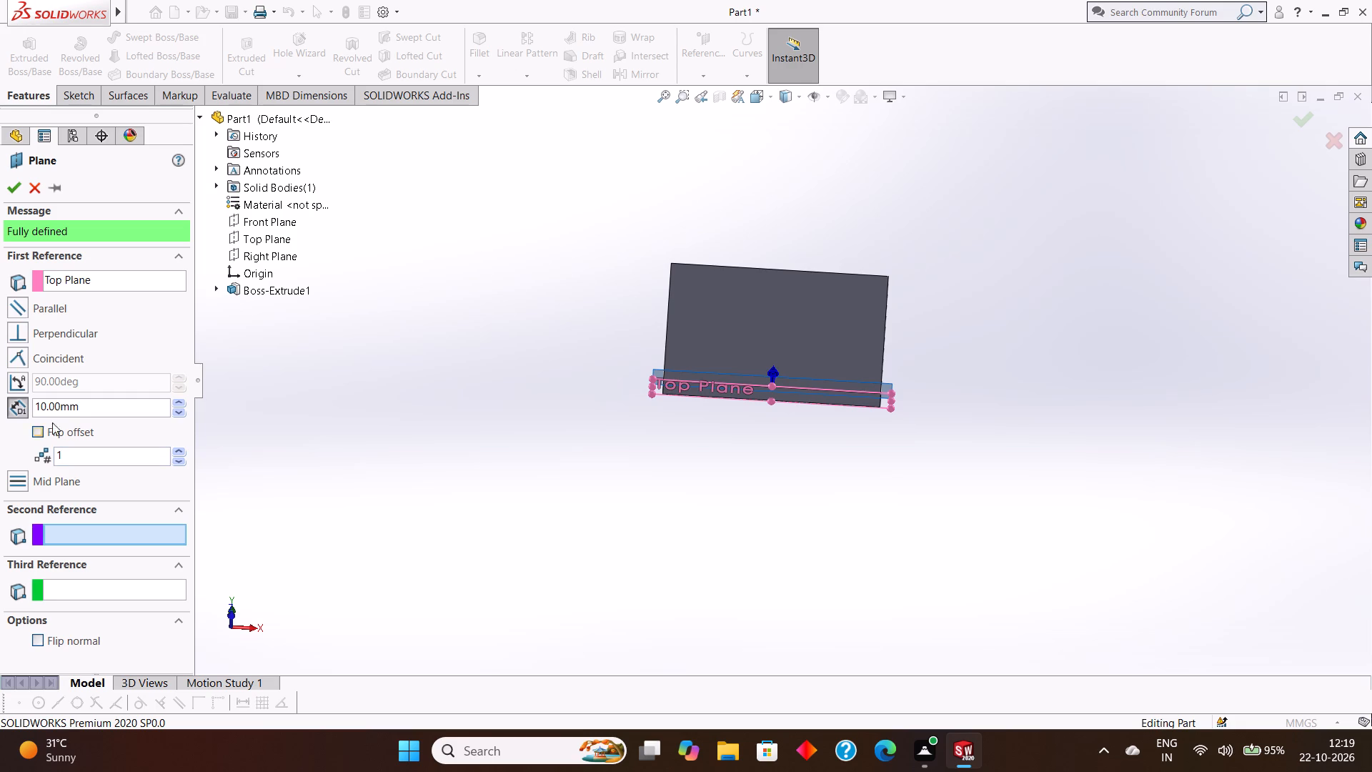
{"action": "left_click", "coordinate": [89, 407]}
{"action": "left_click_drag", "start_coordinate": [115, 404], "coordinate": [32, 403]}
{"action": "type", "text": "60"}
{"action": "key", "text": "Return"}
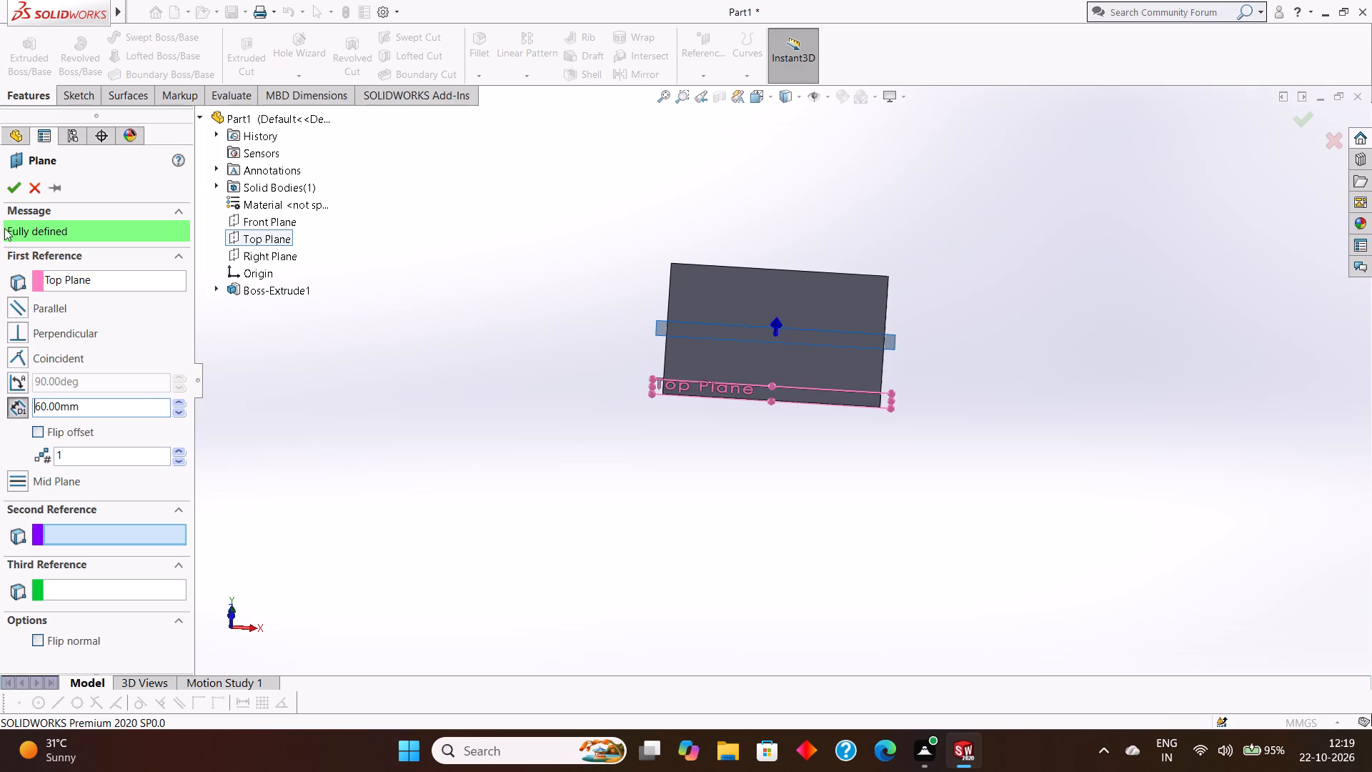
{"action": "left_click", "coordinate": [16, 189]}
Start a new sketch on the newly created offset plane.
{"action": "scroll", "coordinate": [606, 407], "scroll_direction": "up", "scroll_amount": 1}
{"action": "middle_click_drag", "start_coordinate": [617, 410], "coordinate": [645, 356]}
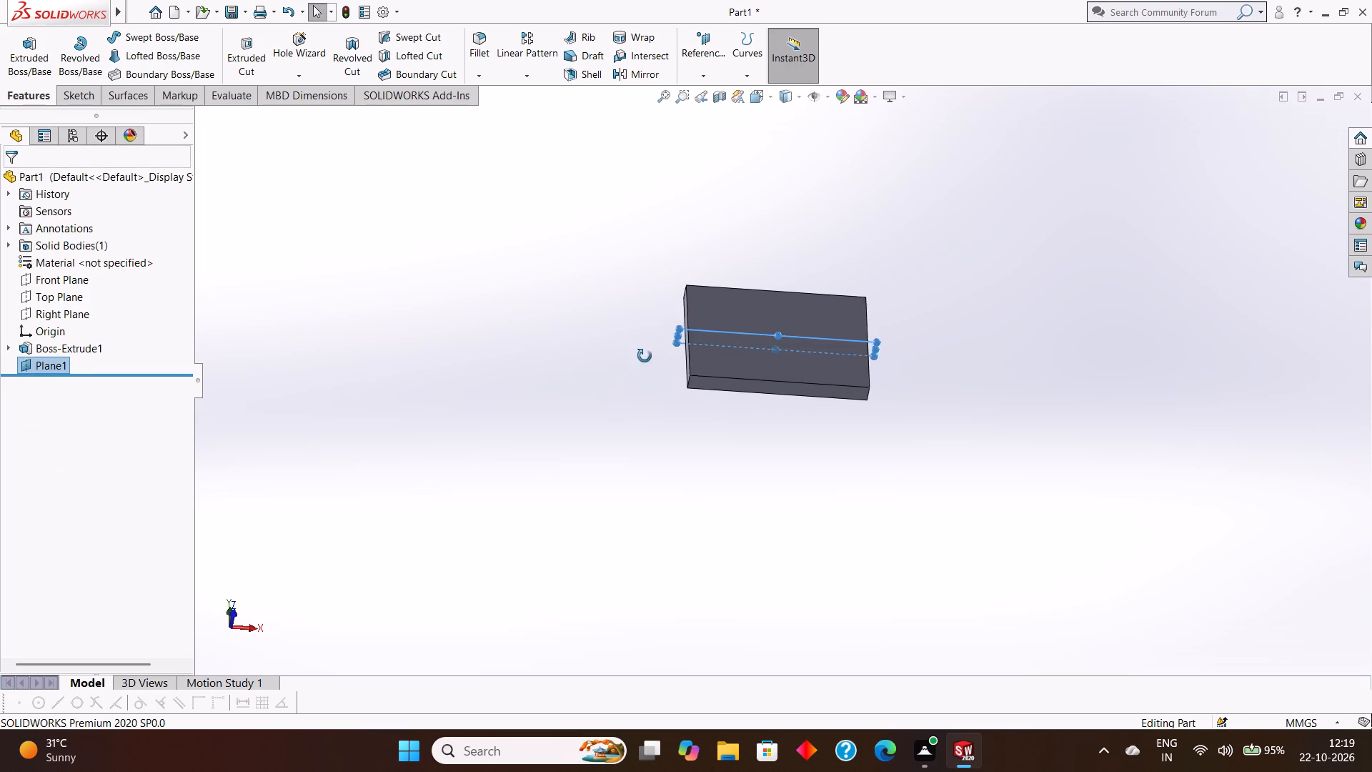
{"action": "middle_click_drag", "start_coordinate": [645, 356], "coordinate": [655, 307]}
{"action": "scroll", "coordinate": [710, 329], "scroll_direction": "down", "scroll_amount": 8}
{"action": "scroll", "coordinate": [604, 360], "scroll_direction": "down", "scroll_amount": 1}
{"action": "middle_click_drag", "start_coordinate": [602, 360], "coordinate": [586, 354]}
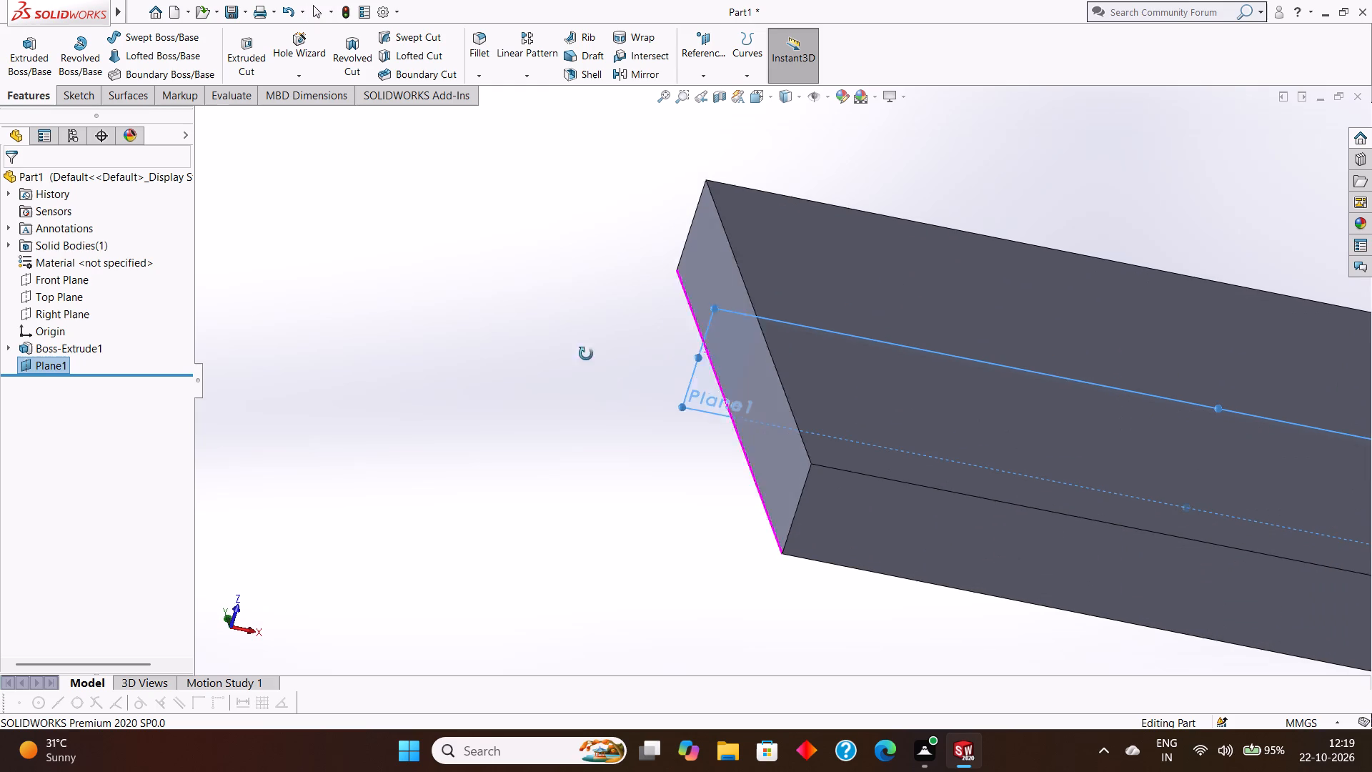
{"action": "middle_click_drag", "start_coordinate": [586, 354], "coordinate": [576, 347]}
{"action": "right_click", "coordinate": [696, 320]}
{"action": "left_click", "coordinate": [732, 297]}
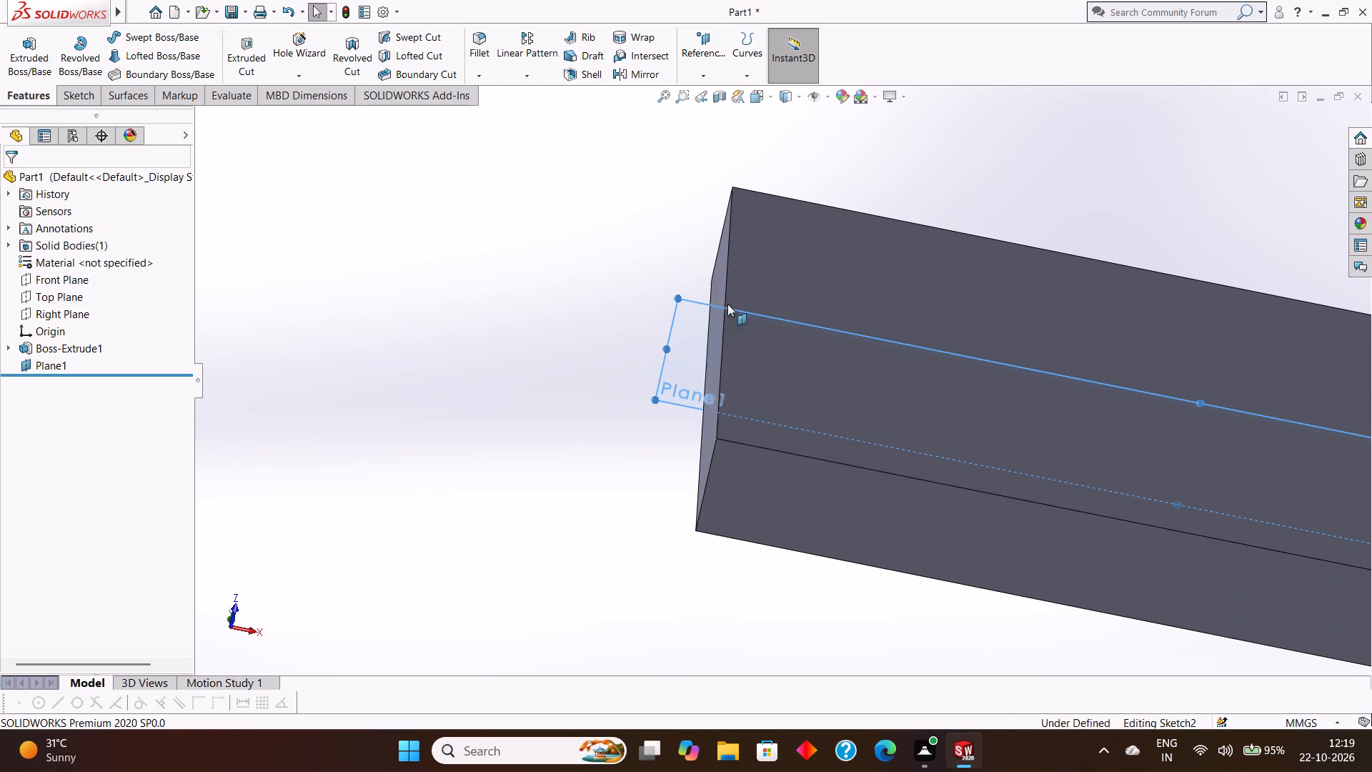
{"action": "key", "text": "ctrl+8"}
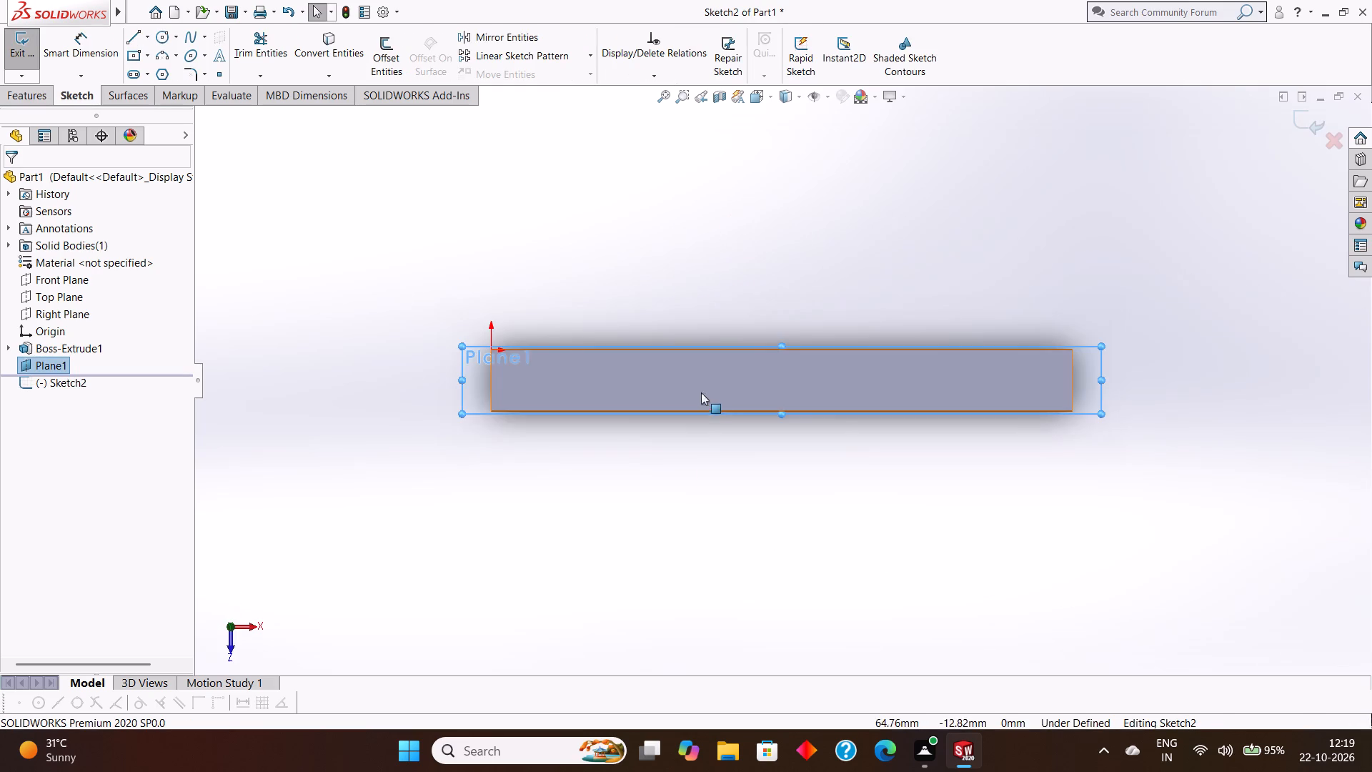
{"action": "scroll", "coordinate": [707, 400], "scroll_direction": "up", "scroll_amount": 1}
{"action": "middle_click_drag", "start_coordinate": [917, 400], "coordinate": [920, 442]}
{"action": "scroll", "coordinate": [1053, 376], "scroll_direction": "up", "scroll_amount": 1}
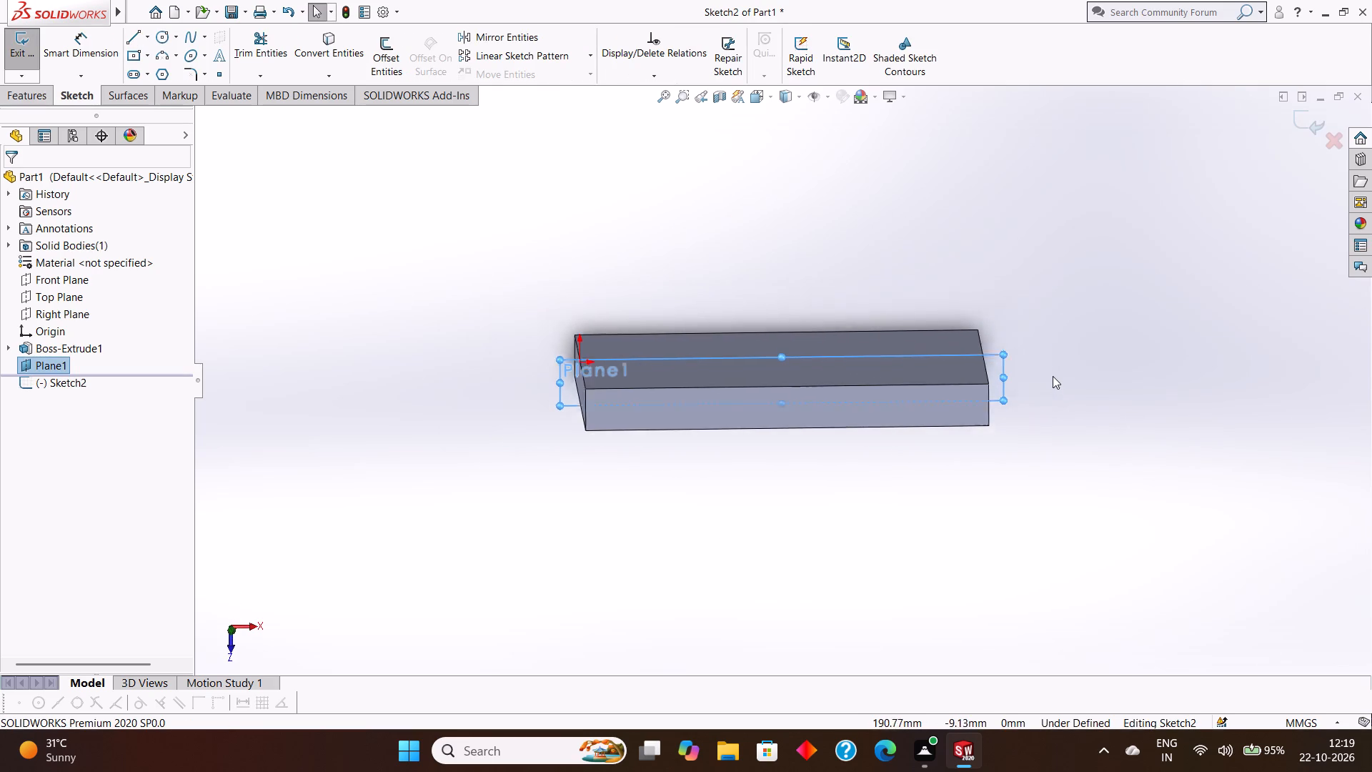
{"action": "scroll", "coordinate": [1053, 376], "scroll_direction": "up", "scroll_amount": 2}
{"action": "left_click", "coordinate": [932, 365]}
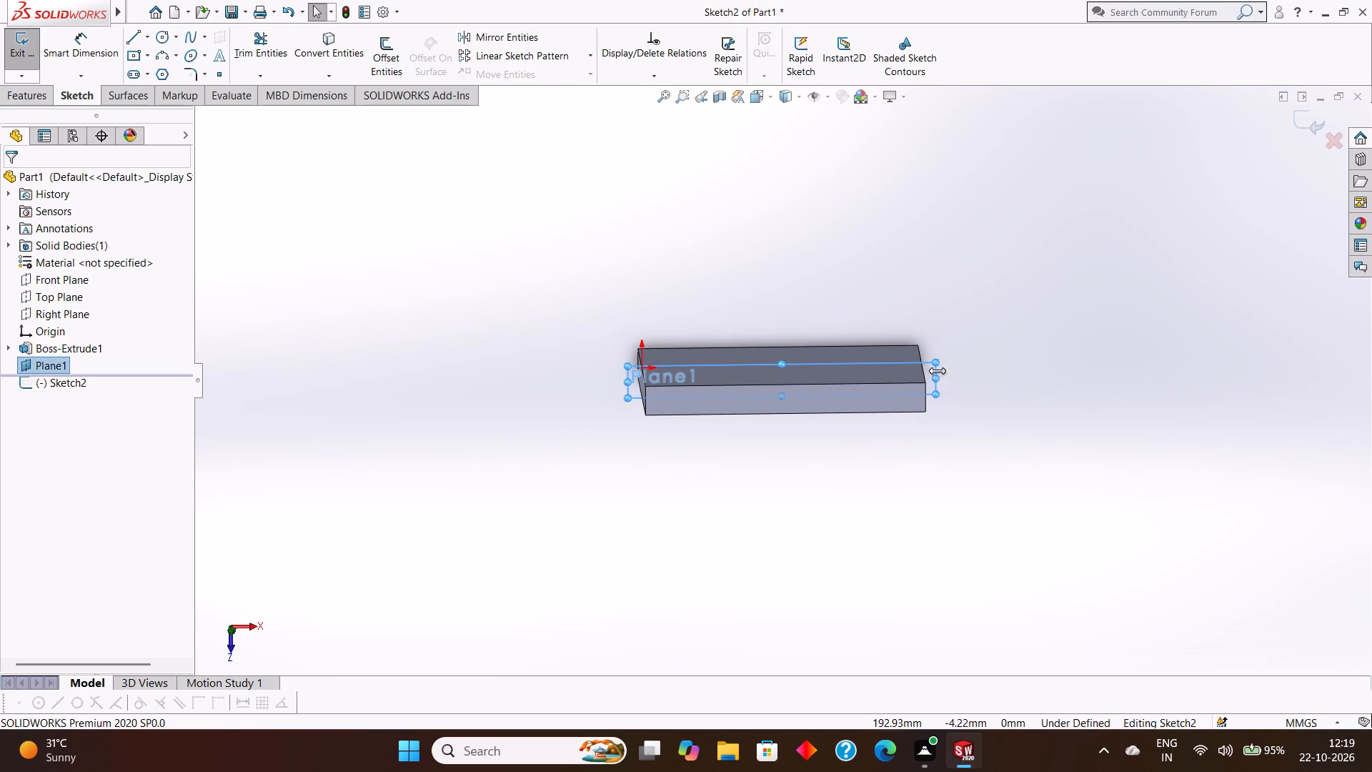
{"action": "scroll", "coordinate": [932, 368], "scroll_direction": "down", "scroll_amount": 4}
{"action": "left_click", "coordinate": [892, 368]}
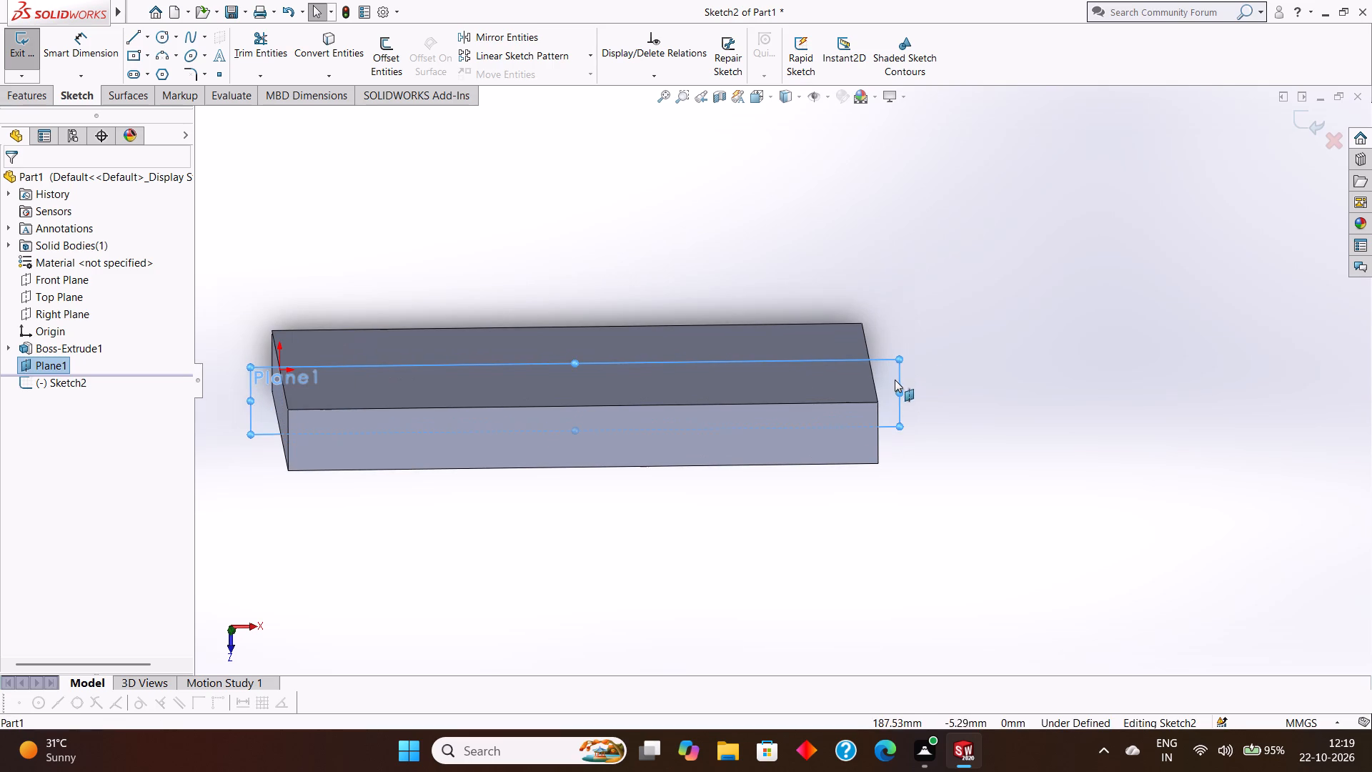
Sketch a circle of radius 65 mm centred about 84 mm above the midpoint of the plate's upper edge.
{"action": "key", "text": "ctrl+8"}
{"action": "scroll", "coordinate": [954, 357], "scroll_direction": "up", "scroll_amount": 1}
{"action": "scroll", "coordinate": [797, 351], "scroll_direction": "up", "scroll_amount": 2}
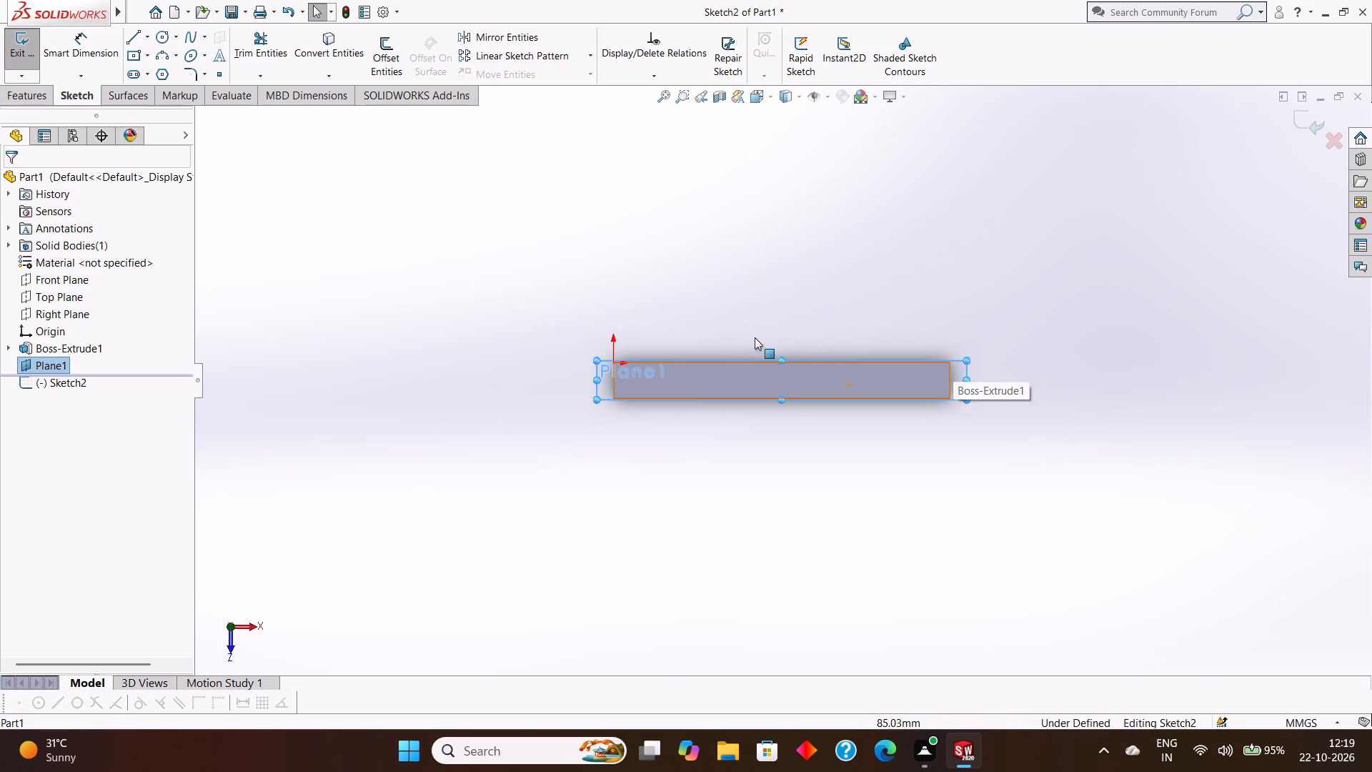
{"action": "scroll", "coordinate": [714, 322], "scroll_direction": "down", "scroll_amount": 3}
{"action": "scroll", "coordinate": [765, 370], "scroll_direction": "down", "scroll_amount": 3}
{"action": "scroll", "coordinate": [783, 393], "scroll_direction": "up", "scroll_amount": 3}
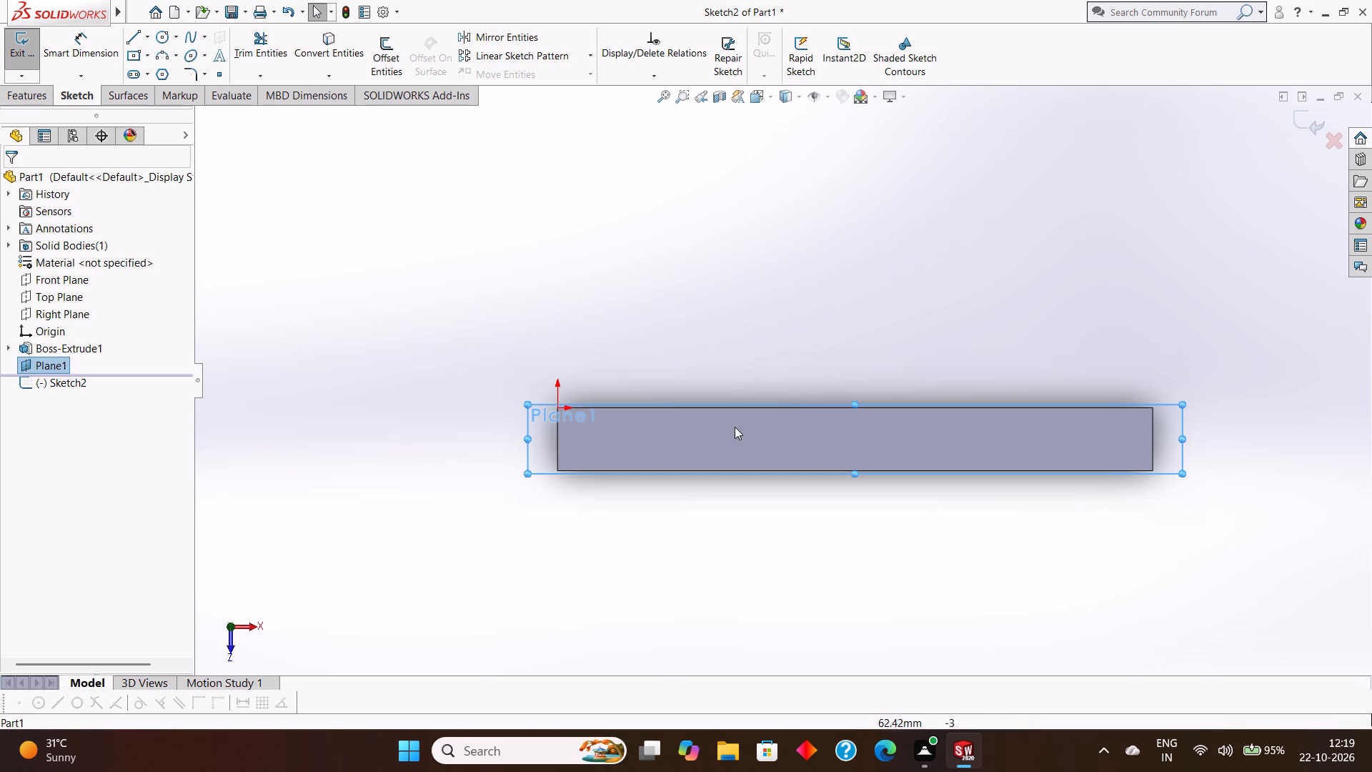
{"action": "scroll", "coordinate": [727, 430], "scroll_direction": "up", "scroll_amount": 2}
{"action": "scroll", "coordinate": [757, 385], "scroll_direction": "down", "scroll_amount": 2}
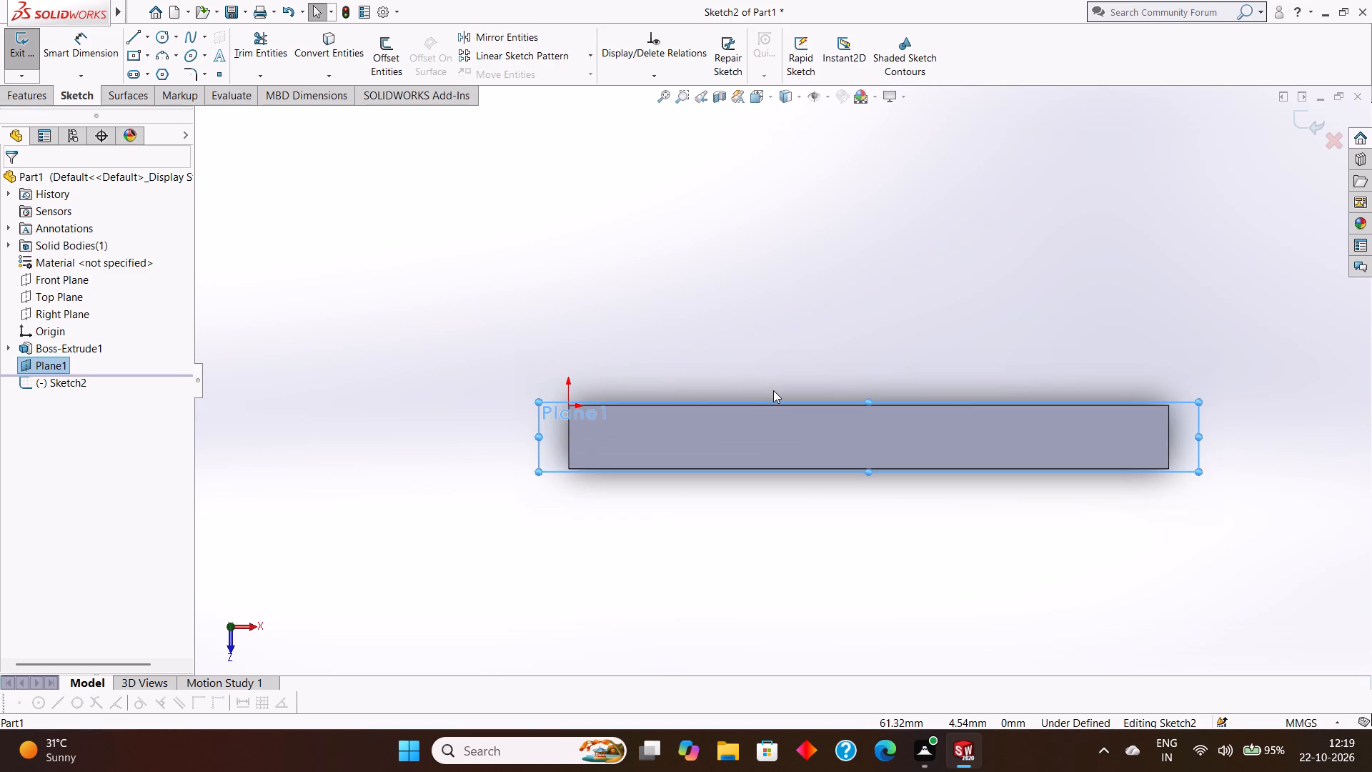
{"action": "scroll", "coordinate": [773, 390], "scroll_direction": "up", "scroll_amount": 2}
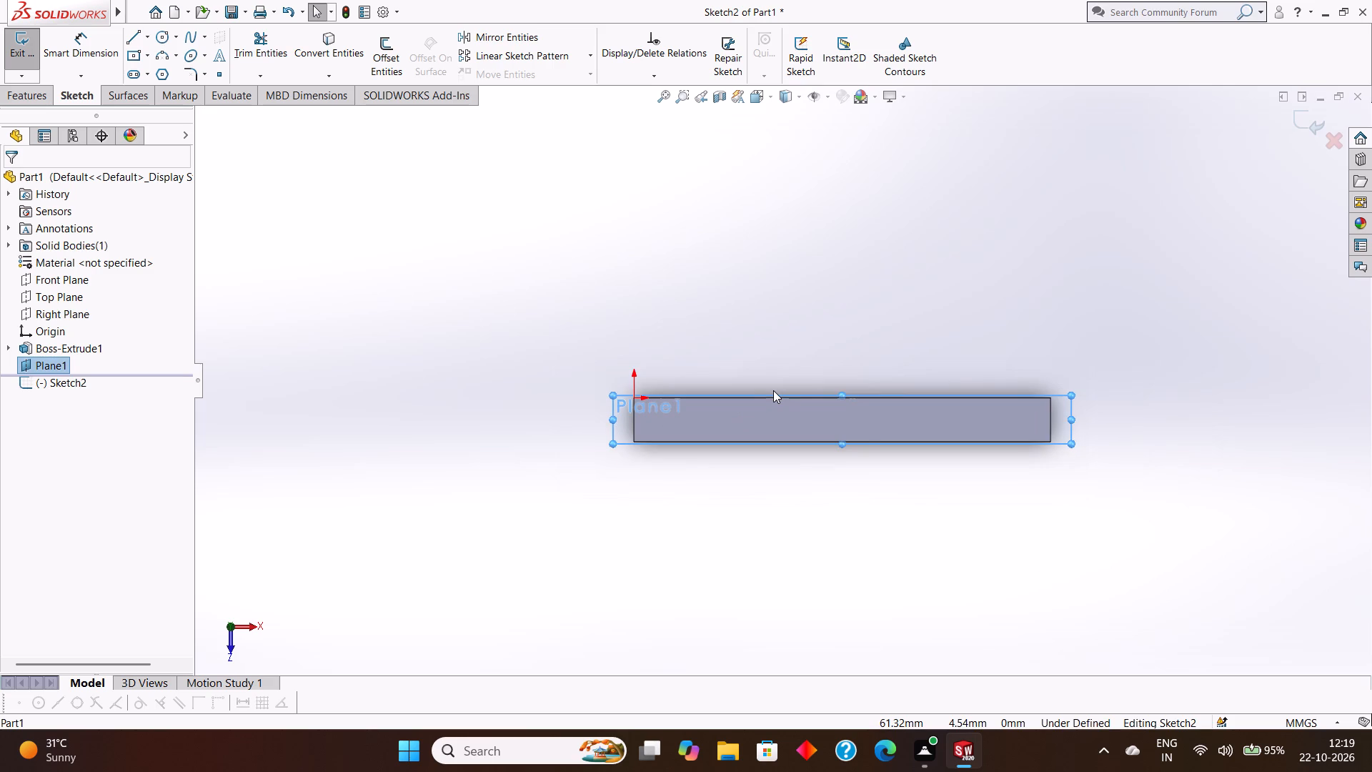
{"action": "scroll", "coordinate": [773, 390], "scroll_direction": "up", "scroll_amount": 1}
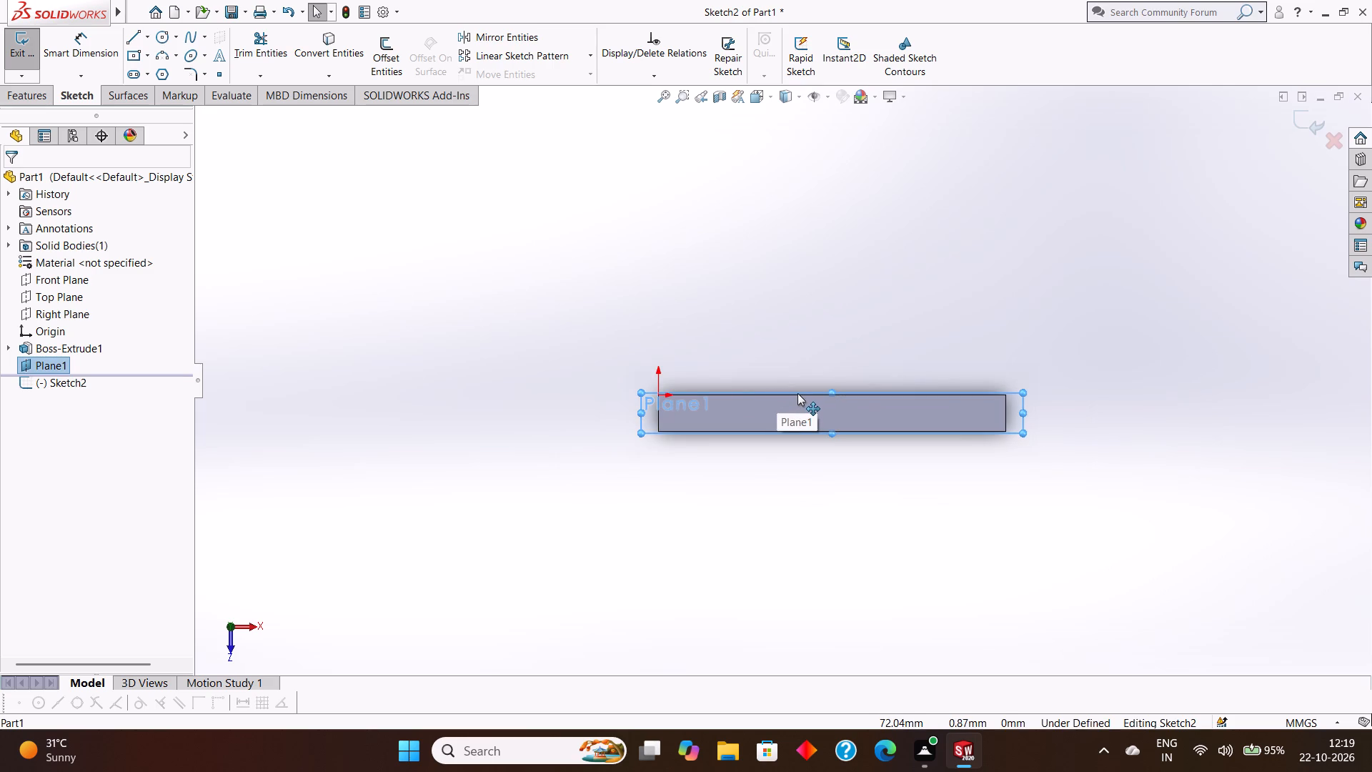
{"action": "scroll", "coordinate": [797, 393], "scroll_direction": "up", "scroll_amount": 1}
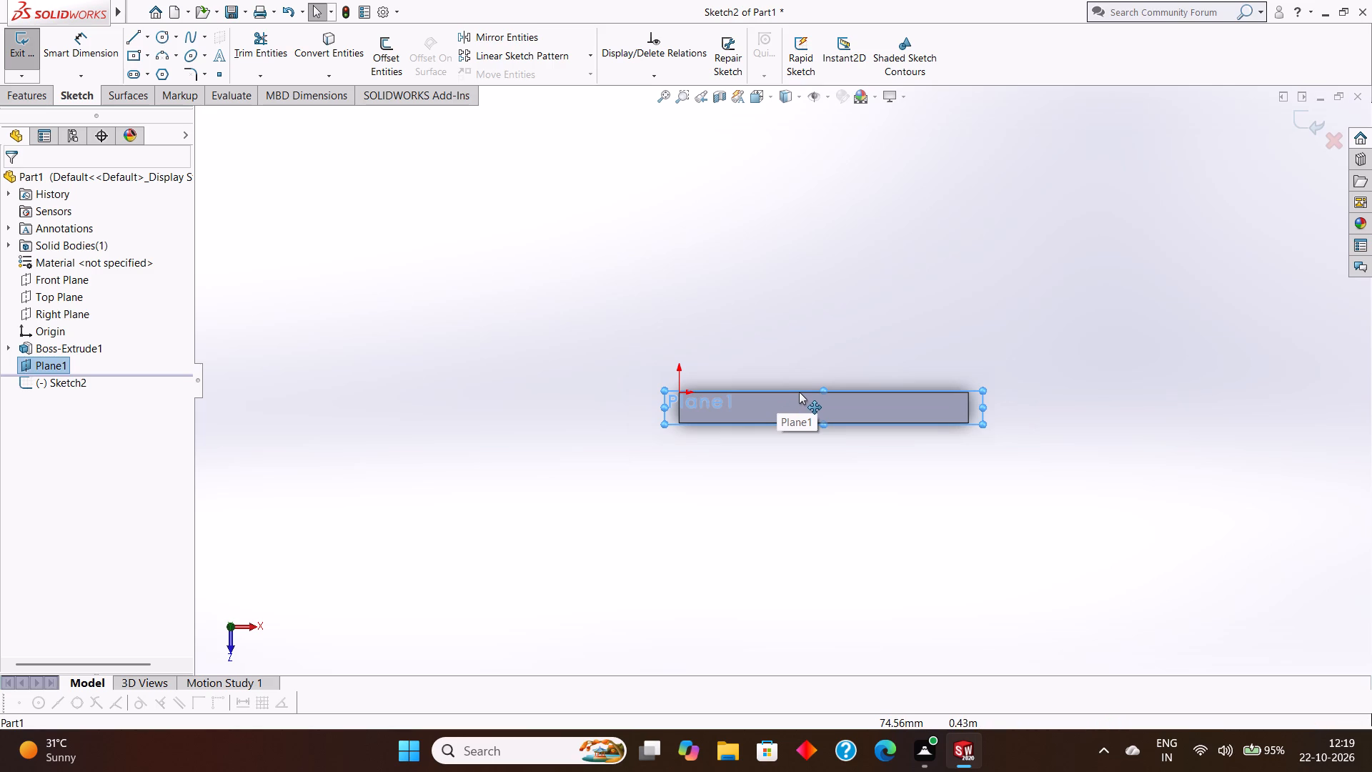
{"action": "scroll", "coordinate": [799, 392], "scroll_direction": "up", "scroll_amount": 1}
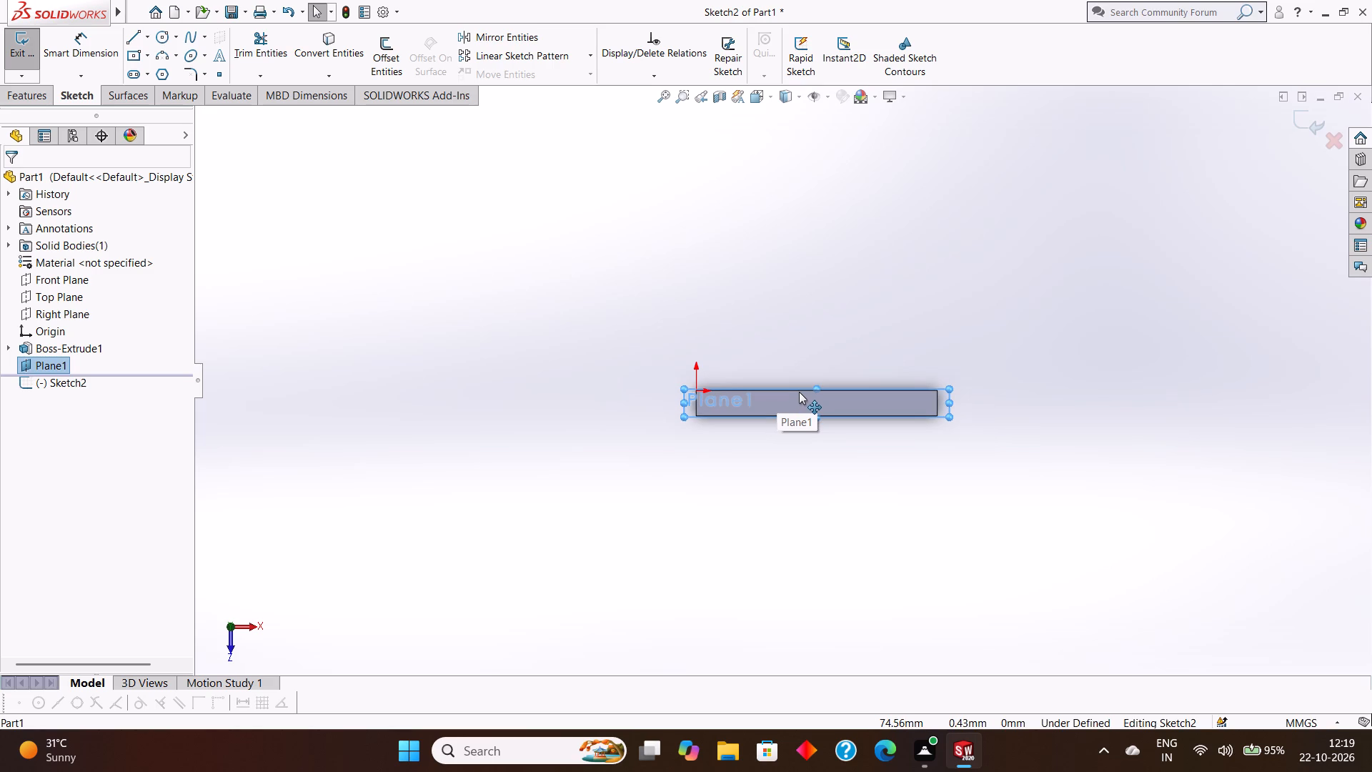
{"action": "left_click", "coordinate": [161, 34]}
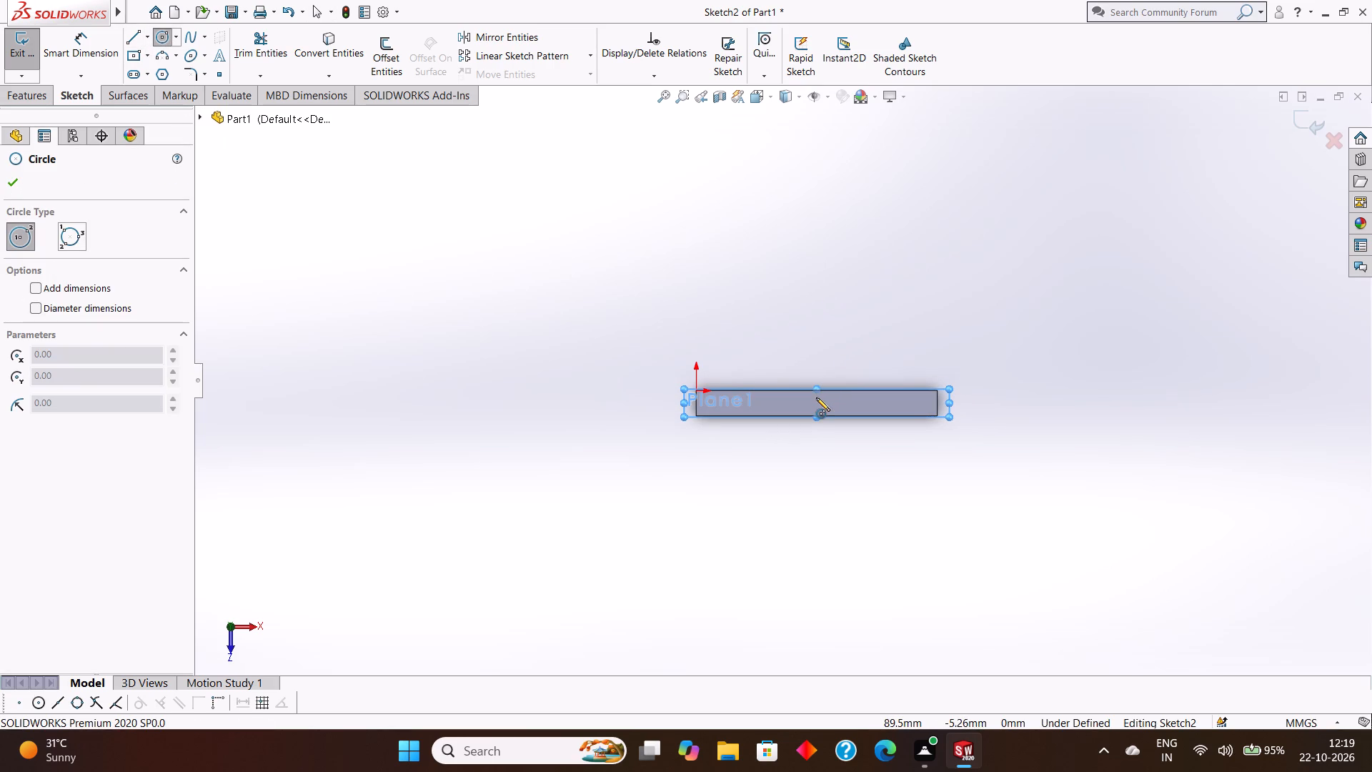
{"action": "scroll", "coordinate": [812, 405], "scroll_direction": "down", "scroll_amount": 1}
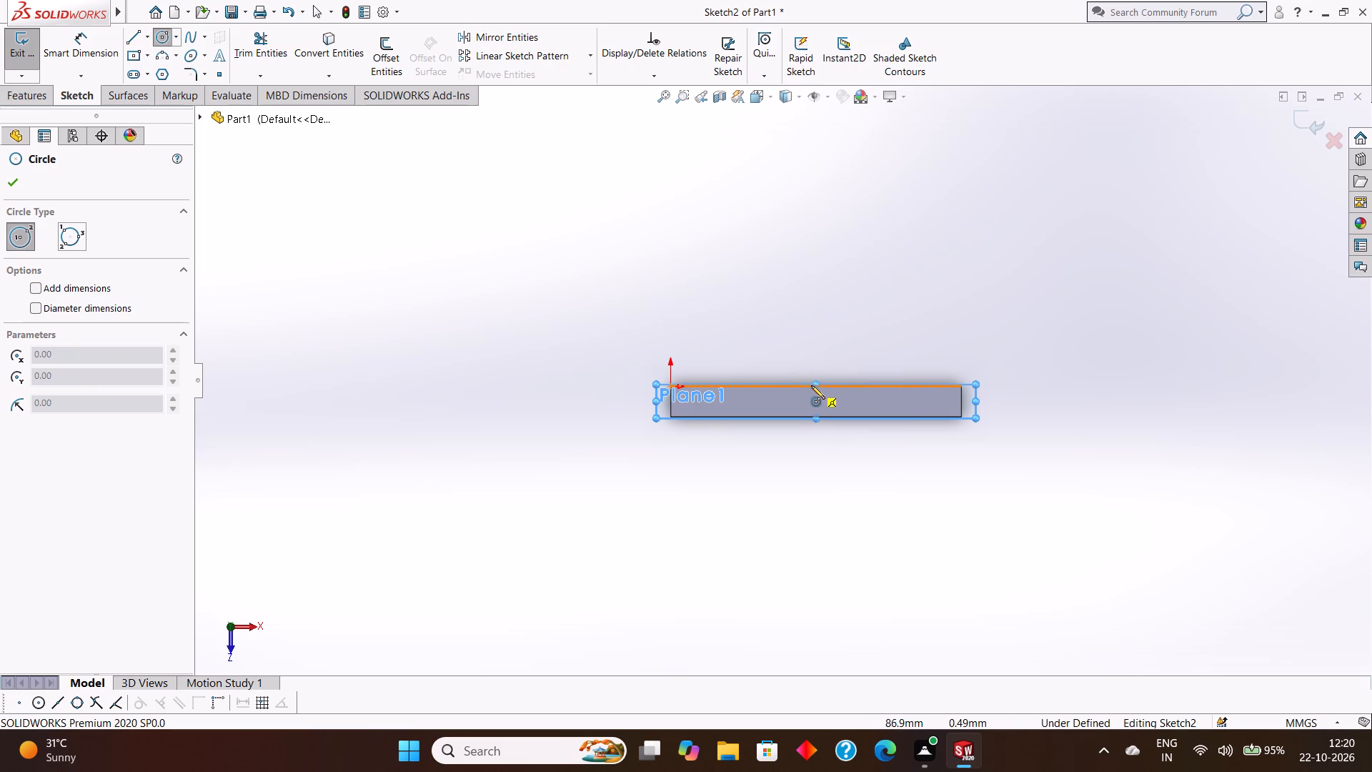
{"action": "scroll", "coordinate": [811, 385], "scroll_direction": "down", "scroll_amount": 4}
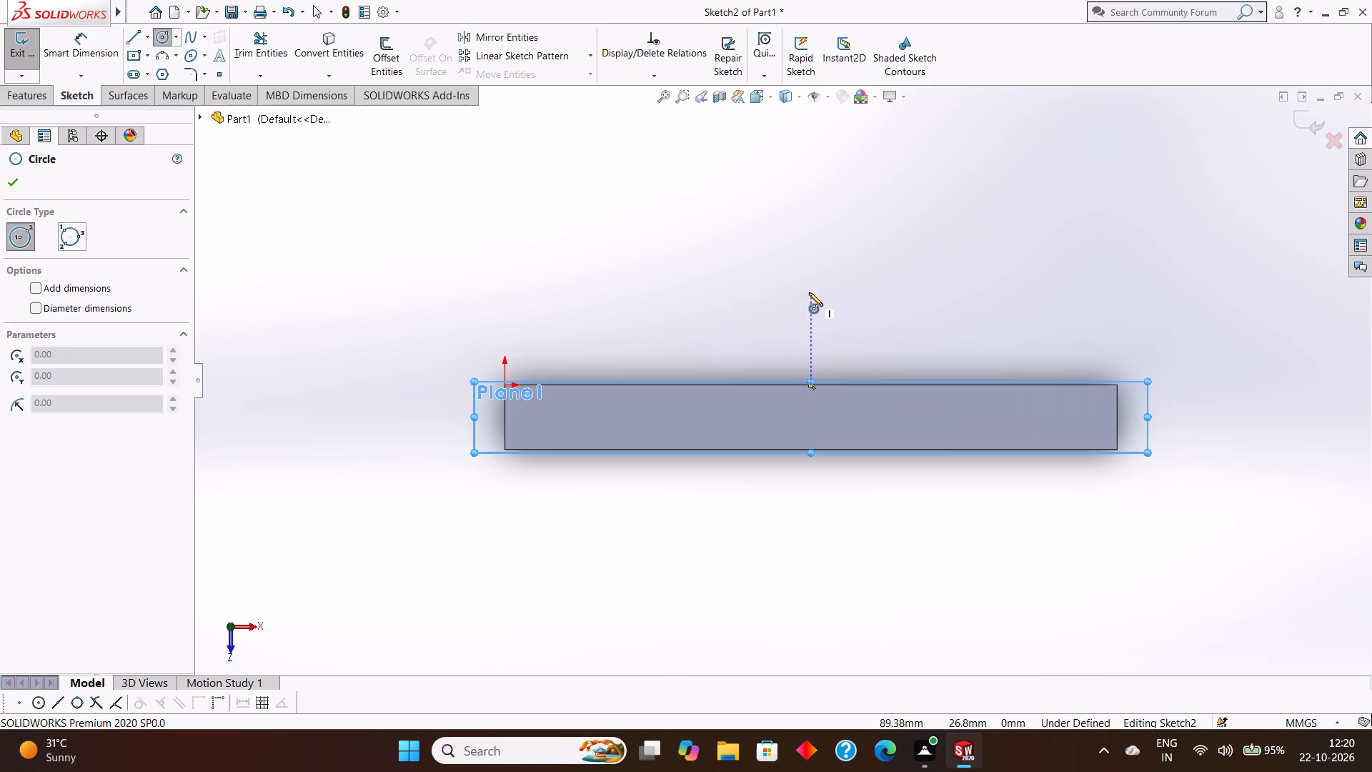
{"action": "scroll", "coordinate": [807, 182], "scroll_direction": "up", "scroll_amount": 2}
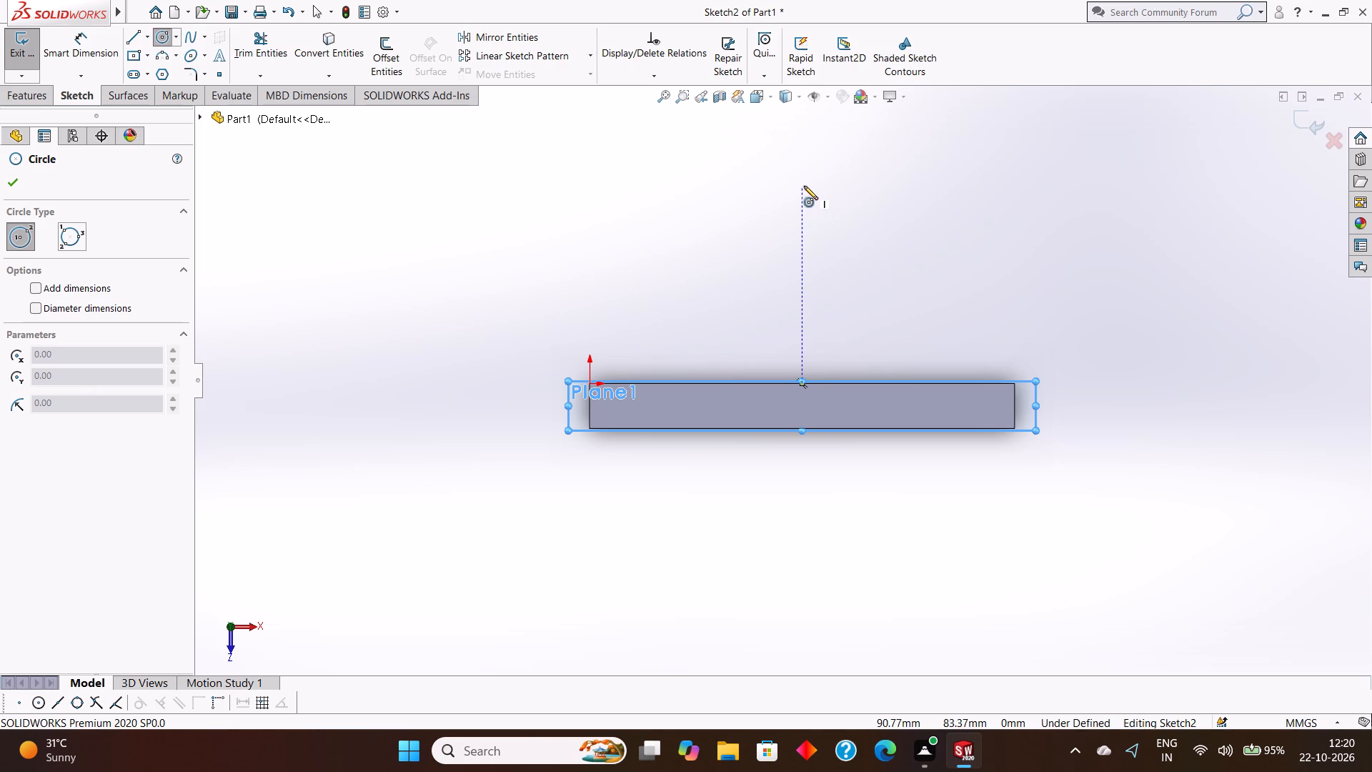
{"action": "left_click_drag", "start_coordinate": [804, 184], "coordinate": [889, 245]}
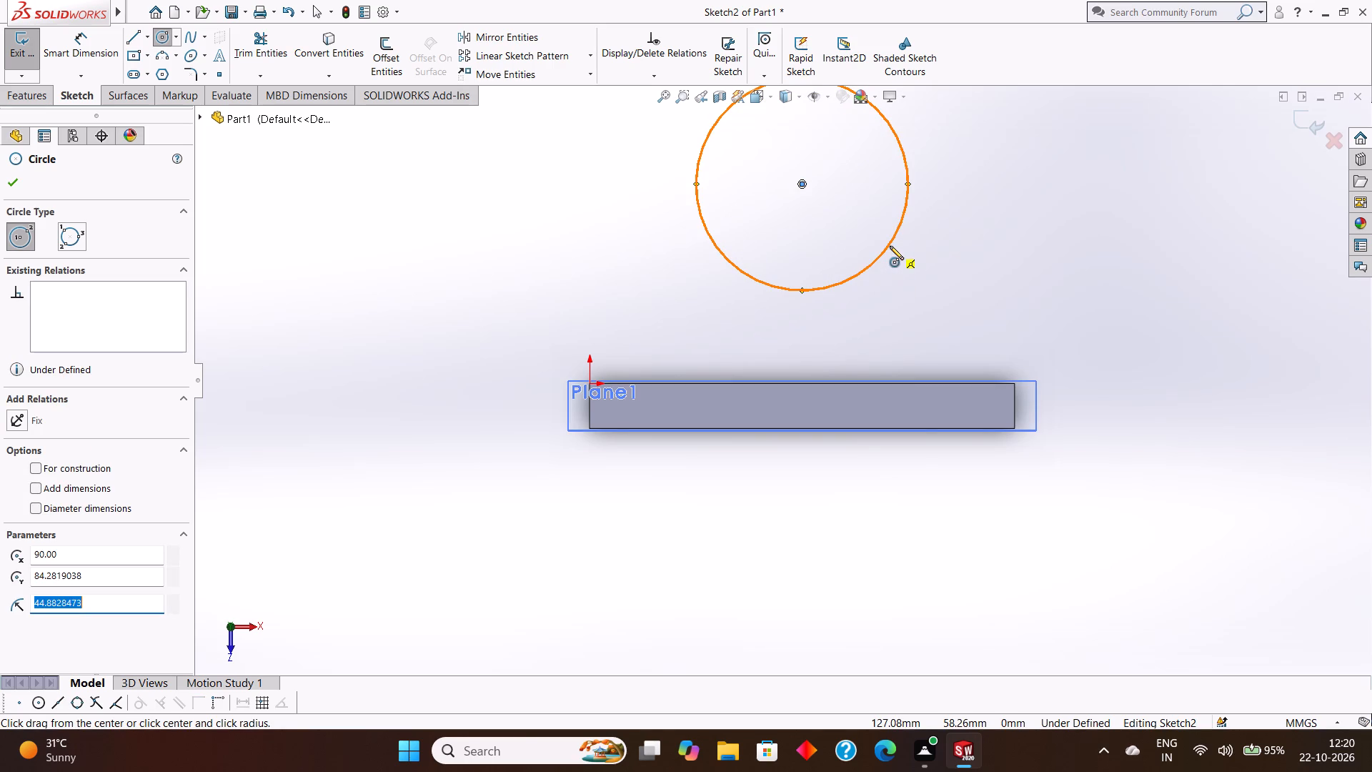
{"action": "type", "text": "65"}
{"action": "key", "text": "Return"}
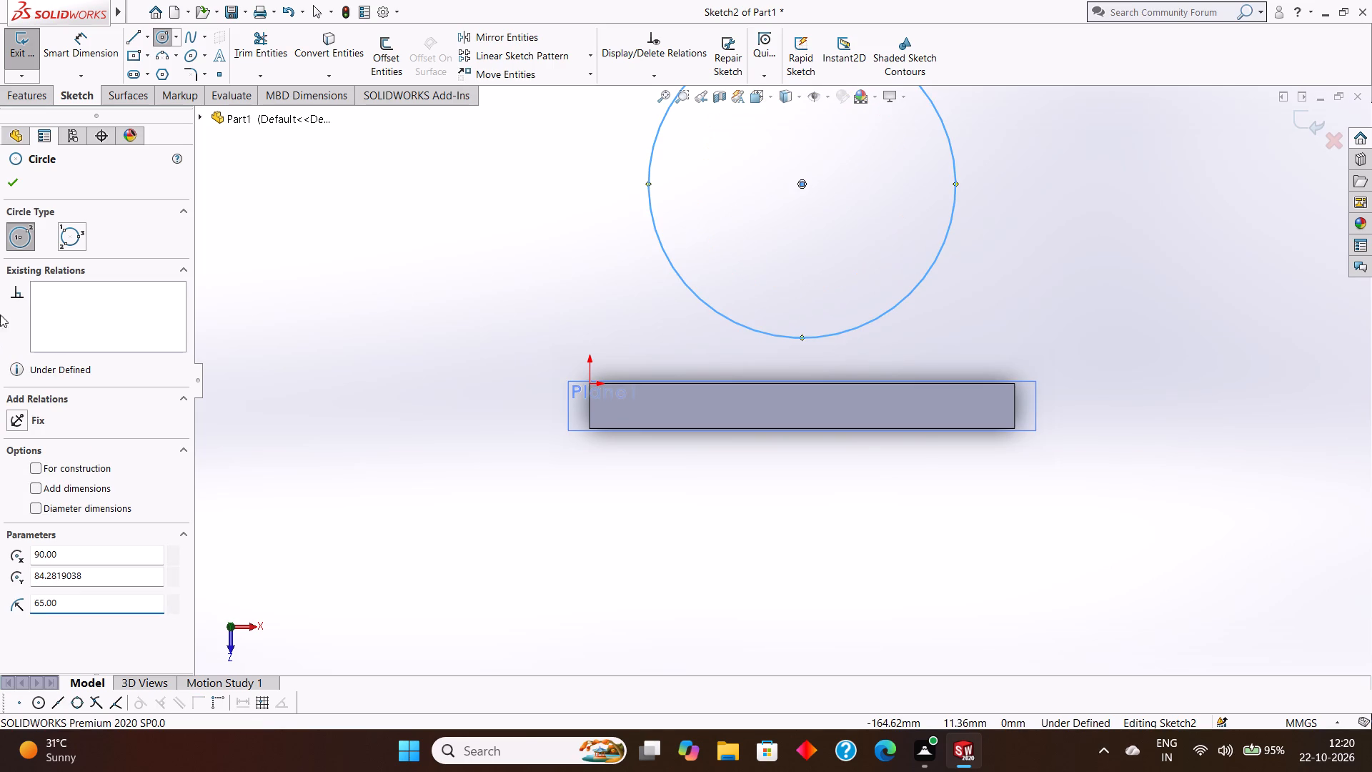
{"action": "left_click", "coordinate": [12, 191]}
Dimension the circle's diameter at 130 mm.
{"action": "scroll", "coordinate": [968, 210], "scroll_direction": "up", "scroll_amount": 2}
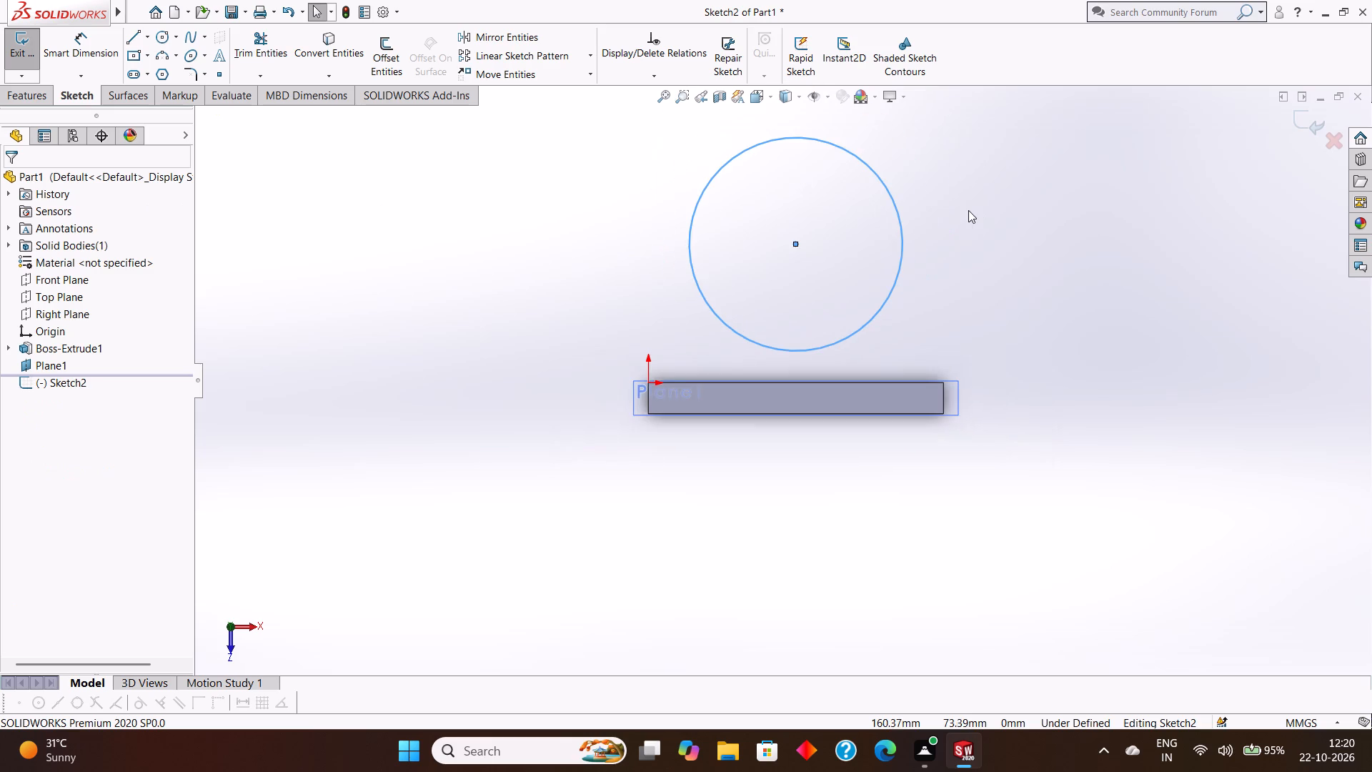
{"action": "scroll", "coordinate": [963, 214], "scroll_direction": "up", "scroll_amount": 1}
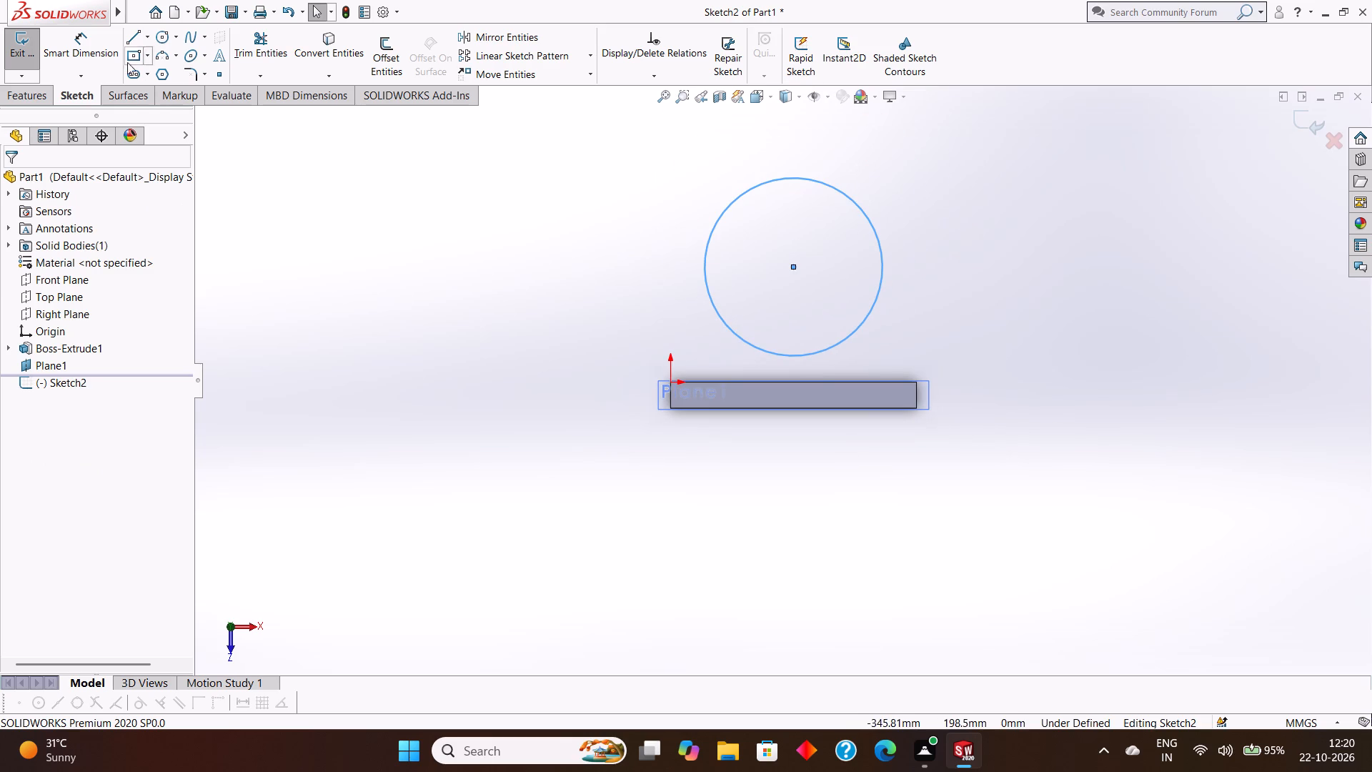
{"action": "left_click", "coordinate": [99, 43]}
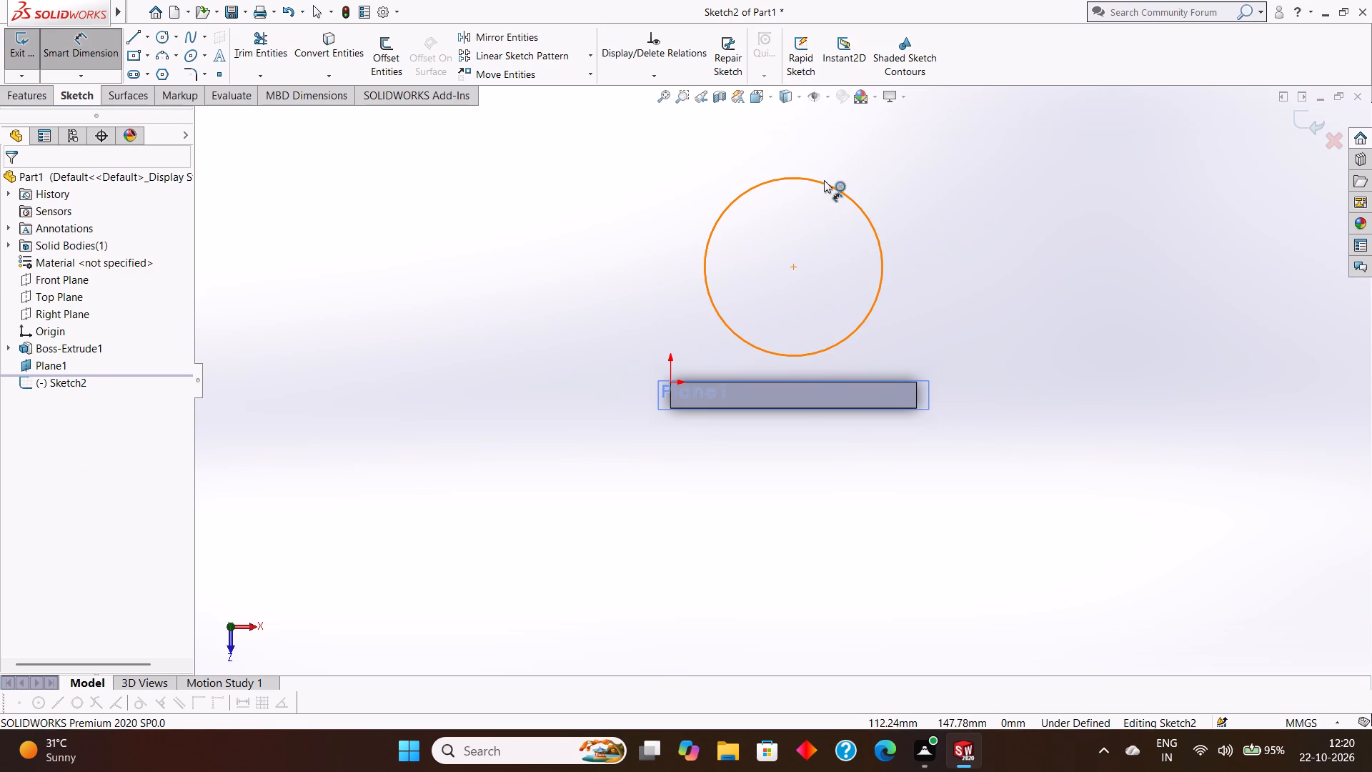
{"action": "left_click", "coordinate": [824, 180]}
{"action": "left_click", "coordinate": [997, 142]}
{"action": "left_click", "coordinate": [934, 122]}
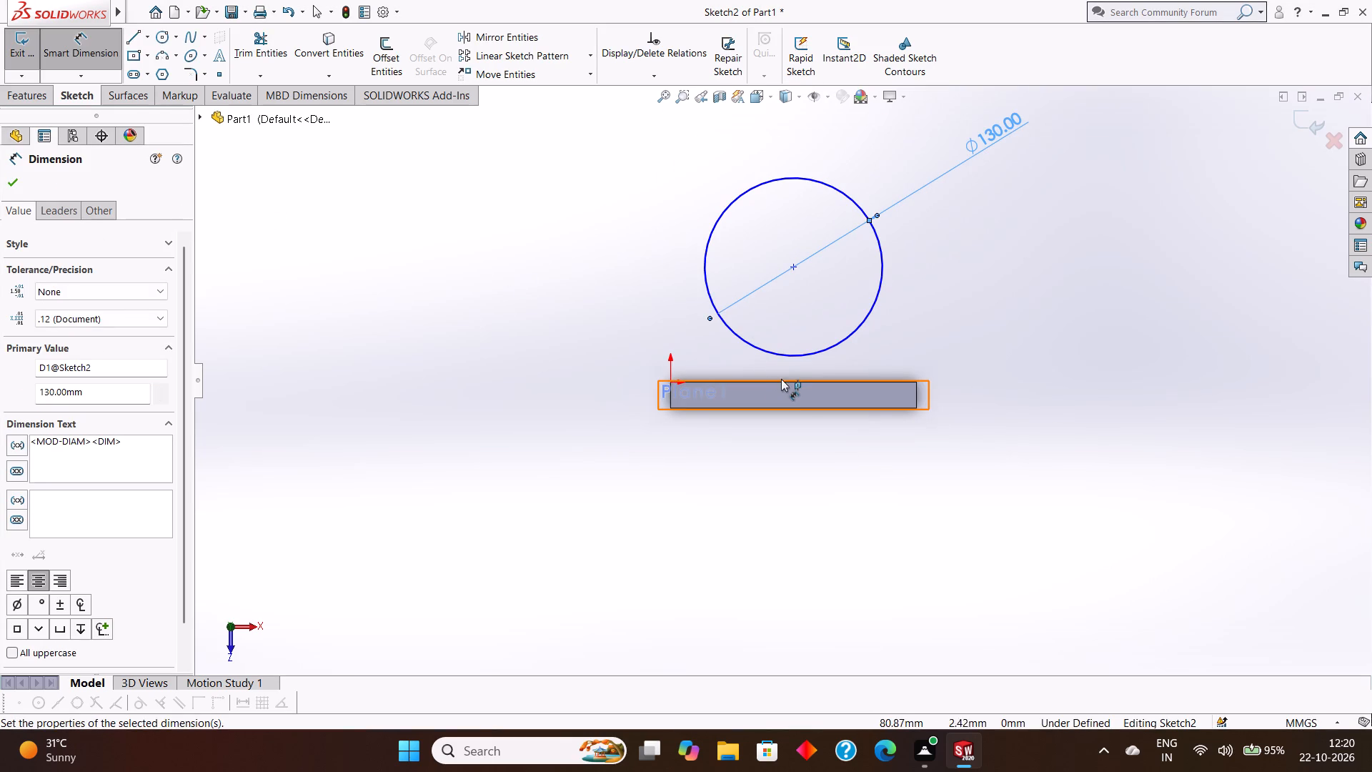
Dimension the vertical distance from the plate's upper edge to the circle's centre at 168 mm.
{"action": "scroll", "coordinate": [792, 381], "scroll_direction": "down", "scroll_amount": 9}
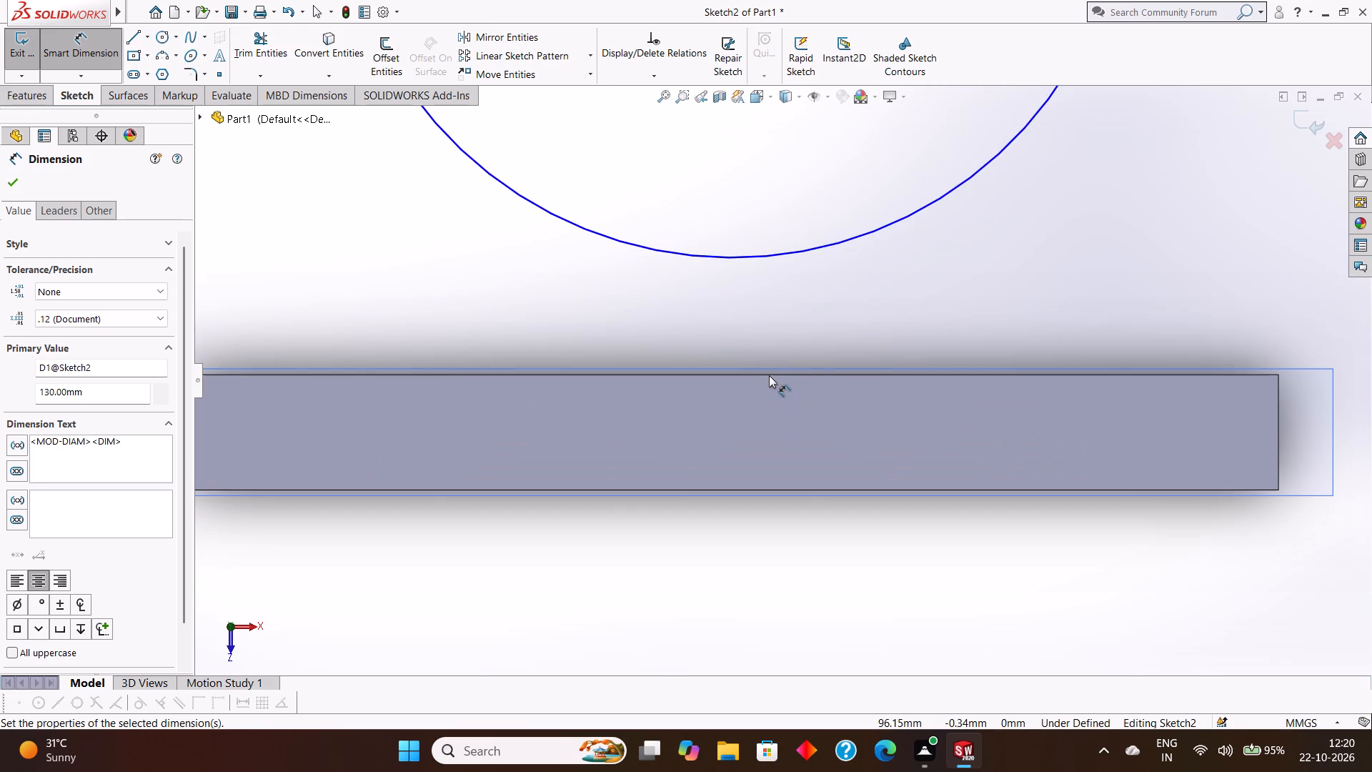
{"action": "left_click", "coordinate": [769, 375]}
{"action": "scroll", "coordinate": [769, 375], "scroll_direction": "up", "scroll_amount": 4}
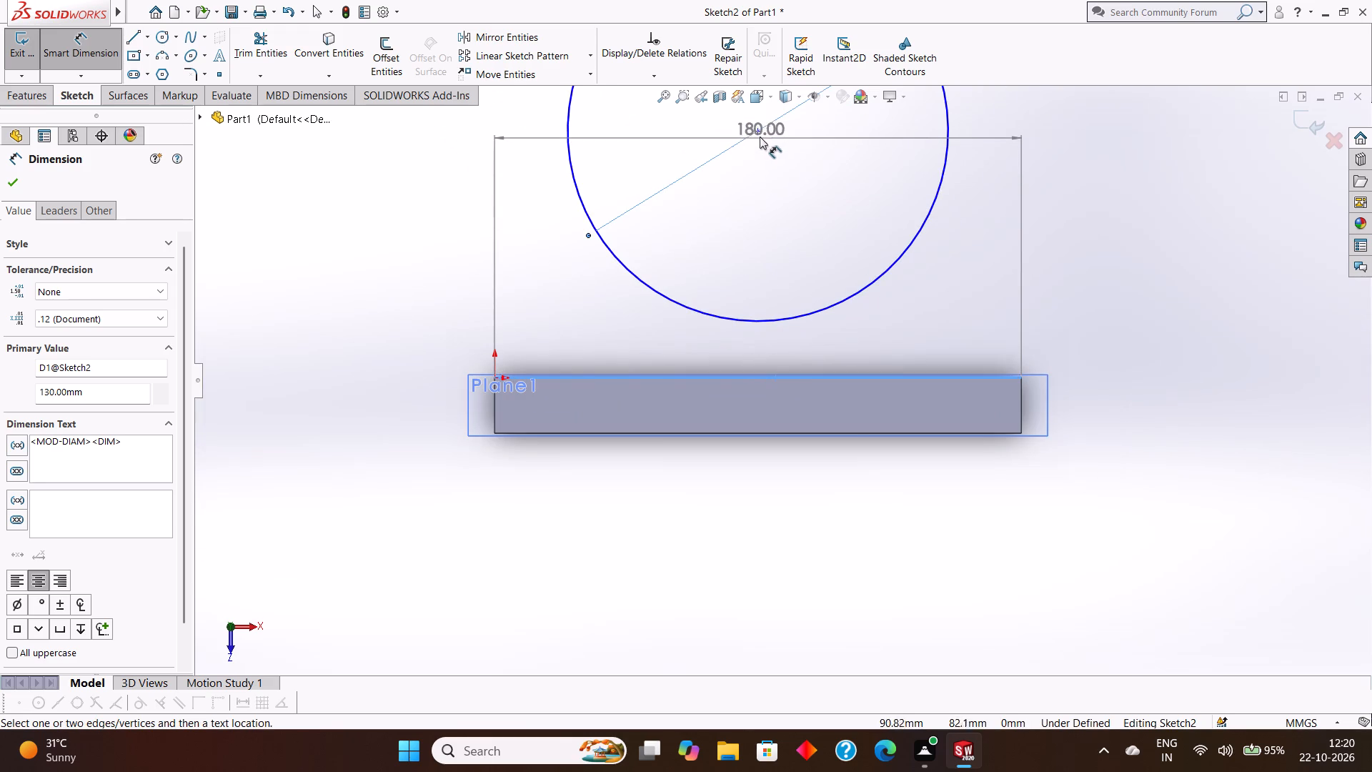
{"action": "left_click", "coordinate": [755, 129]}
{"action": "left_click", "coordinate": [1049, 188]}
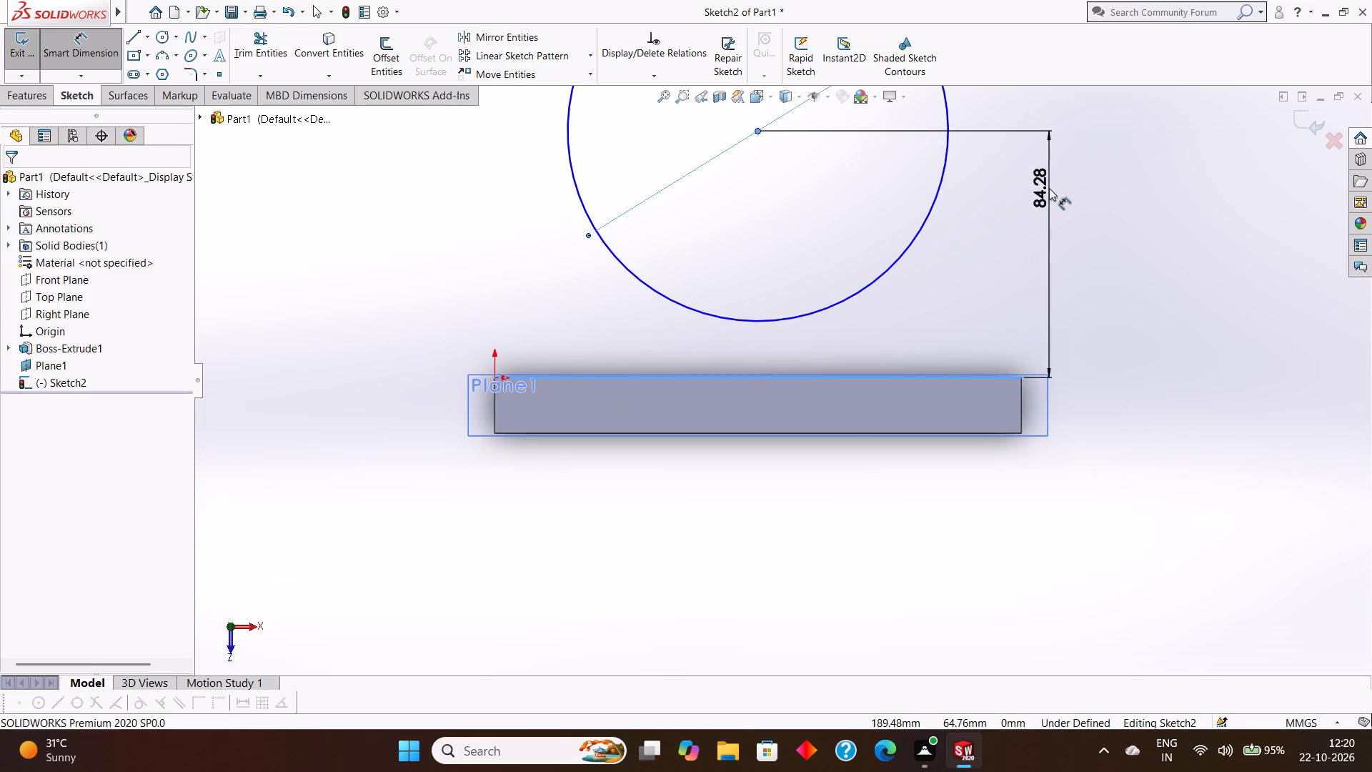
{"action": "scroll", "coordinate": [1050, 189], "scroll_direction": "up", "scroll_amount": 3}
{"action": "scroll", "coordinate": [1037, 279], "scroll_direction": "up", "scroll_amount": 3}
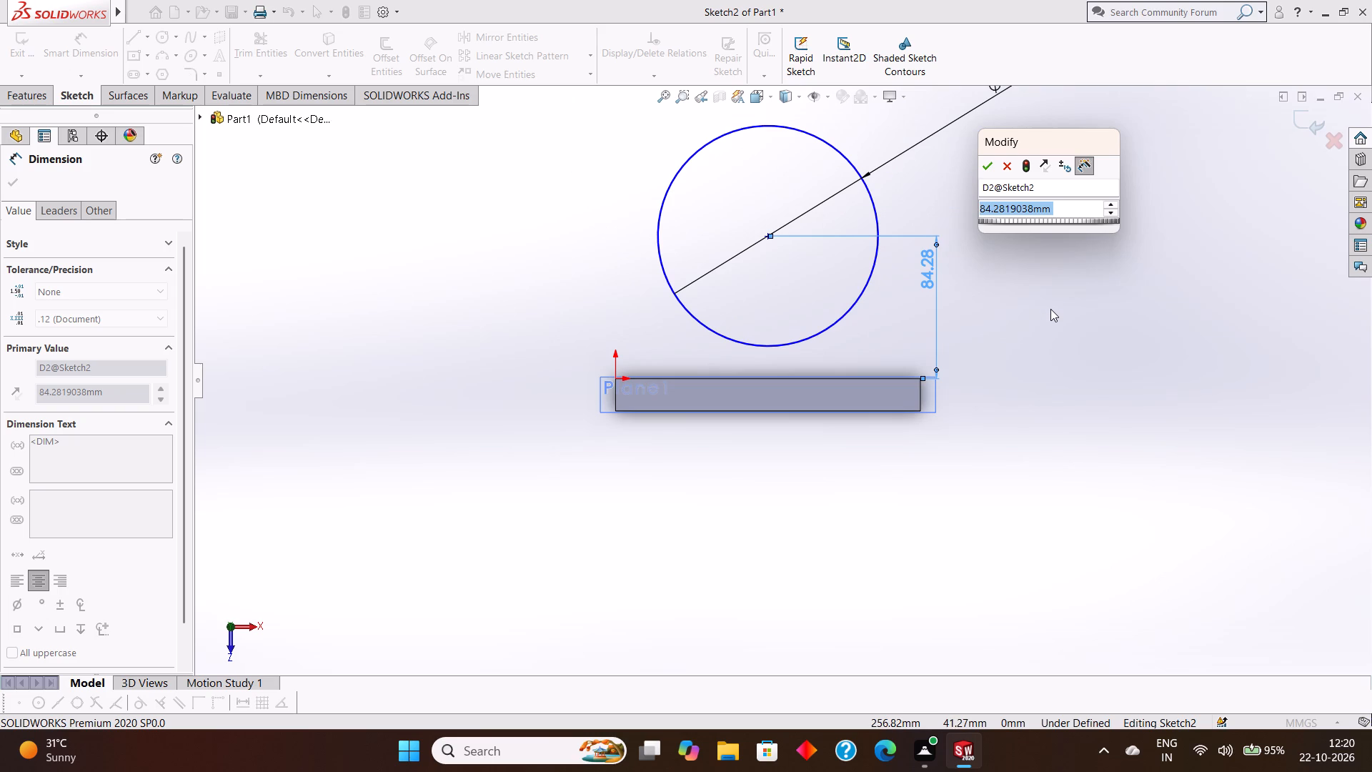
{"action": "type", "text": "168"}
{"action": "key", "text": "Return"}
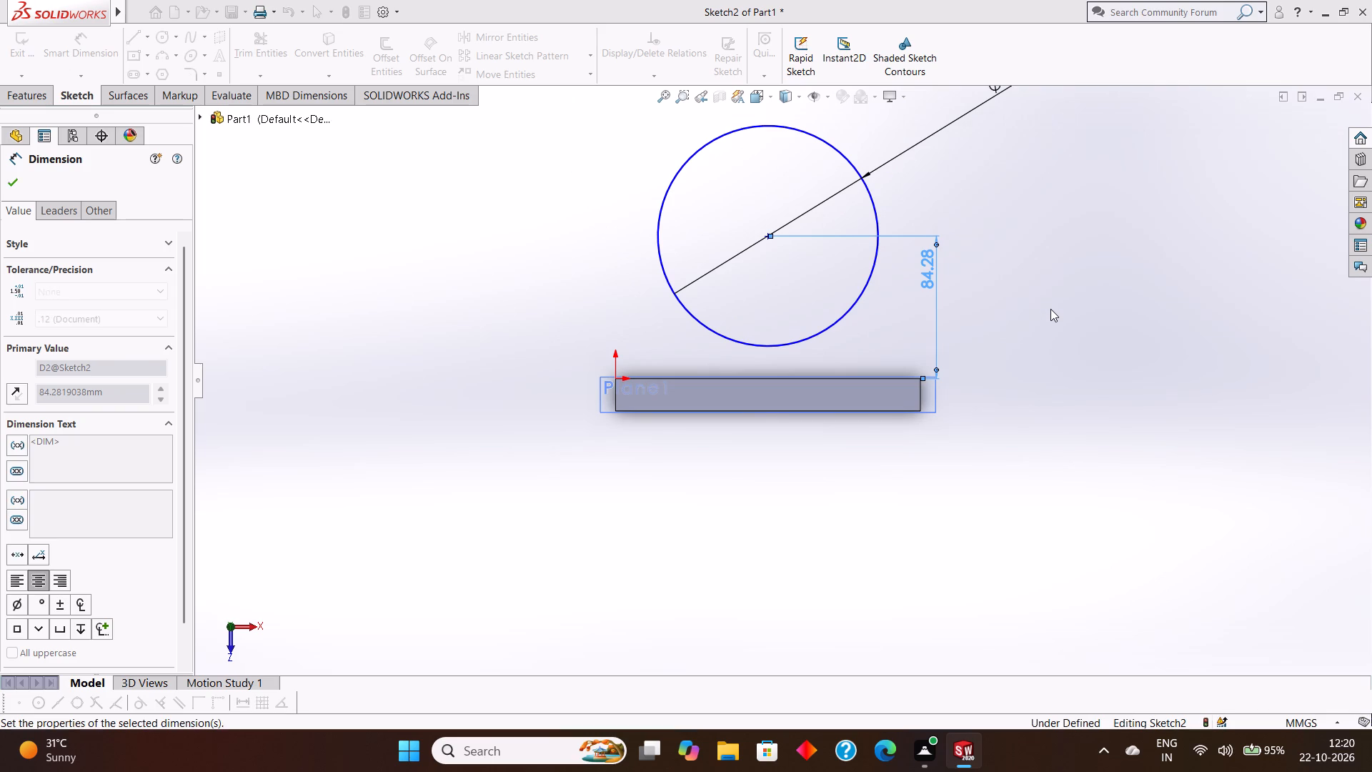
{"action": "scroll", "coordinate": [1050, 310], "scroll_direction": "up", "scroll_amount": 3}
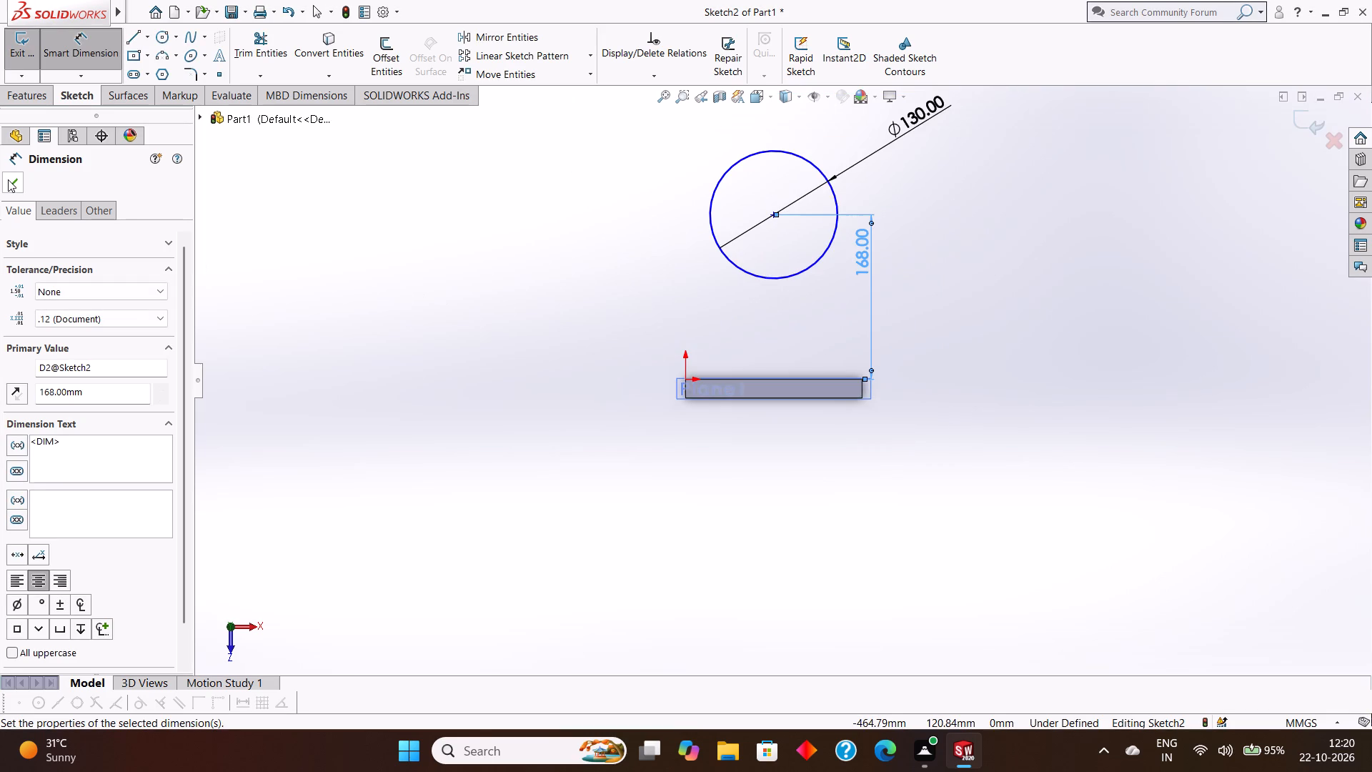
{"action": "left_click", "coordinate": [8, 179]}
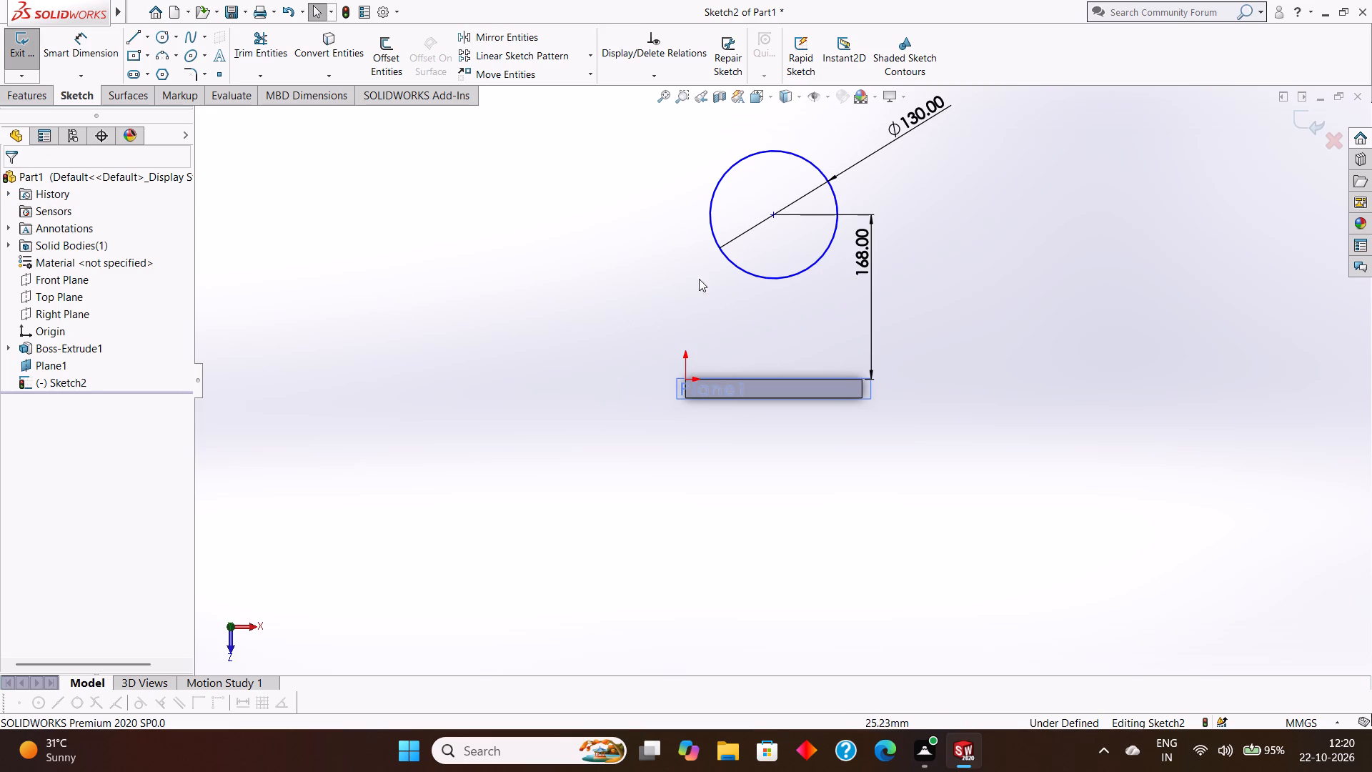
Draw a vertical line from the circle's origin-side quadrant point straight down to the plate's upper edge.
{"action": "left_click", "coordinate": [127, 34]}
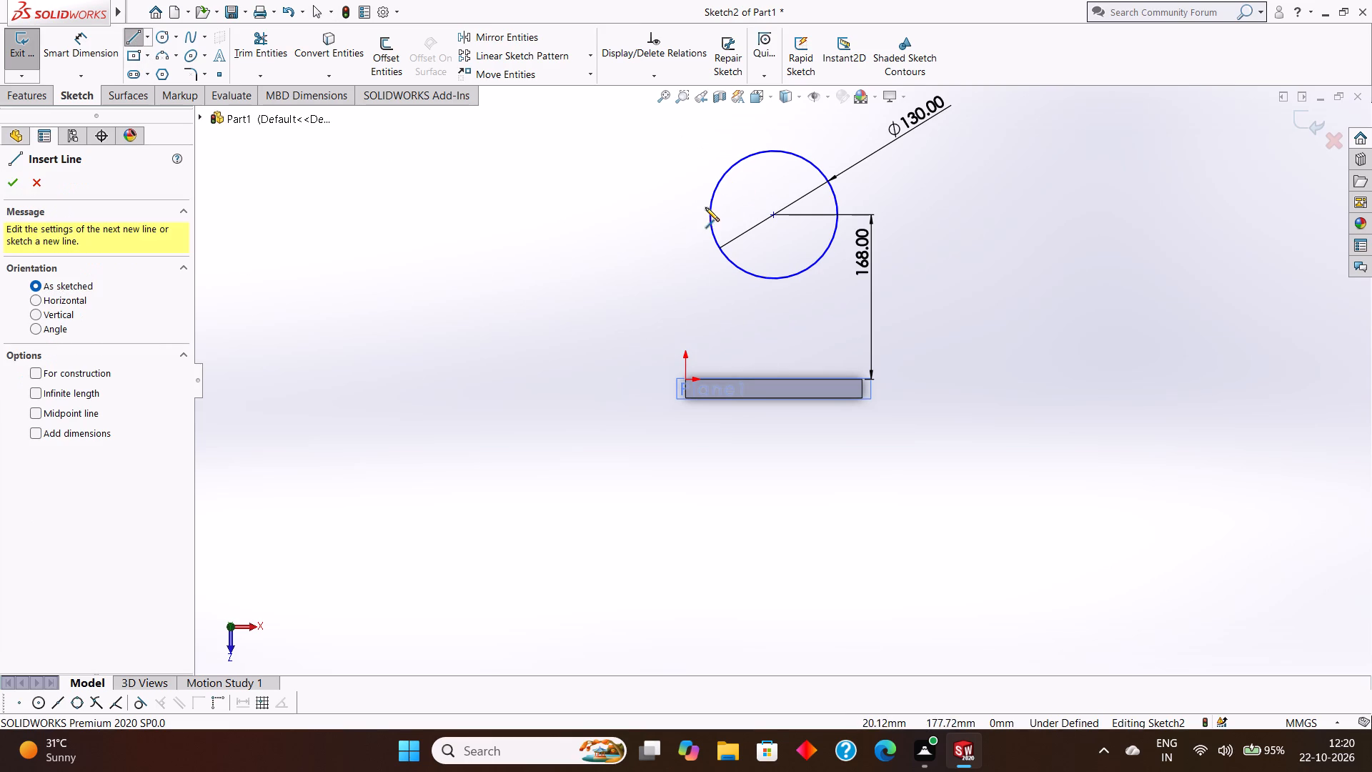
{"action": "left_click", "coordinate": [709, 214]}
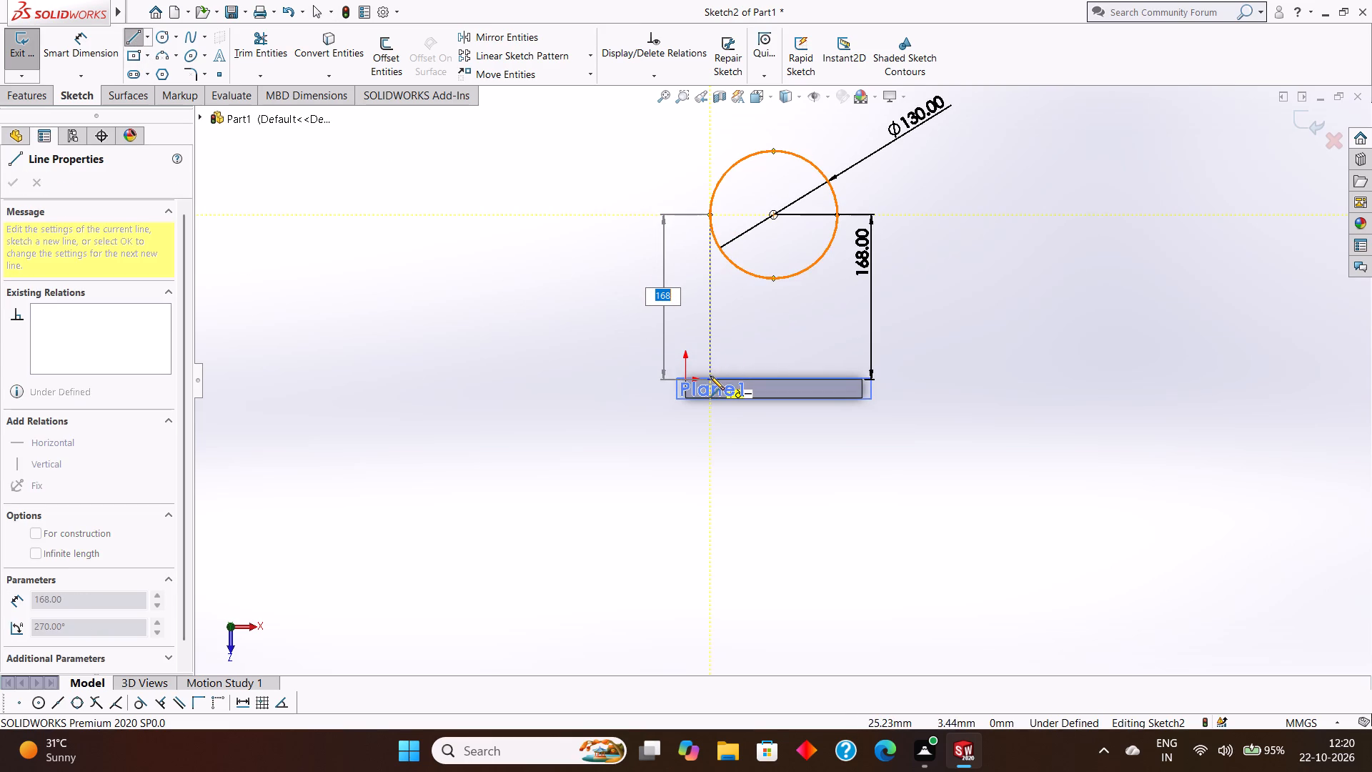
{"action": "scroll", "coordinate": [710, 380], "scroll_direction": "down", "scroll_amount": 7}
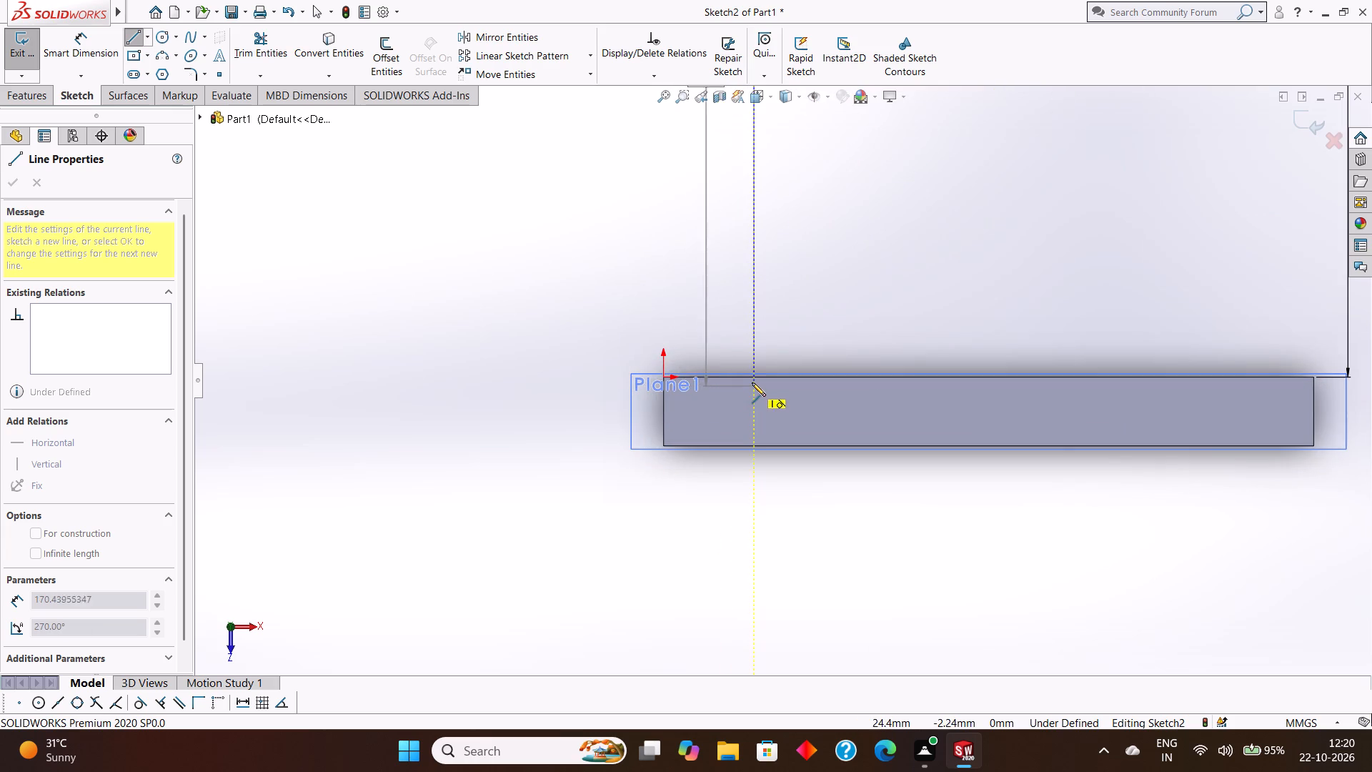
{"action": "left_click", "coordinate": [752, 378]}
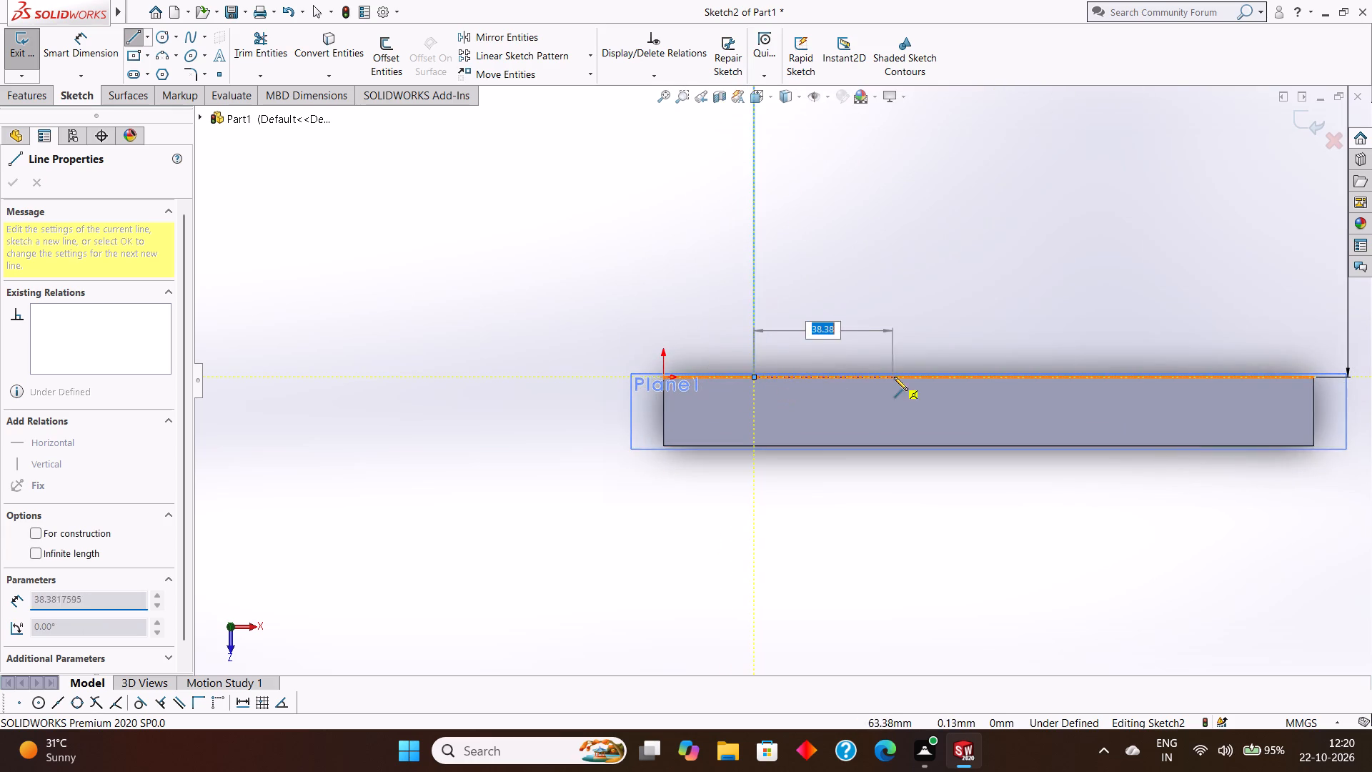
{"action": "scroll", "coordinate": [894, 377], "scroll_direction": "up", "scroll_amount": 3}
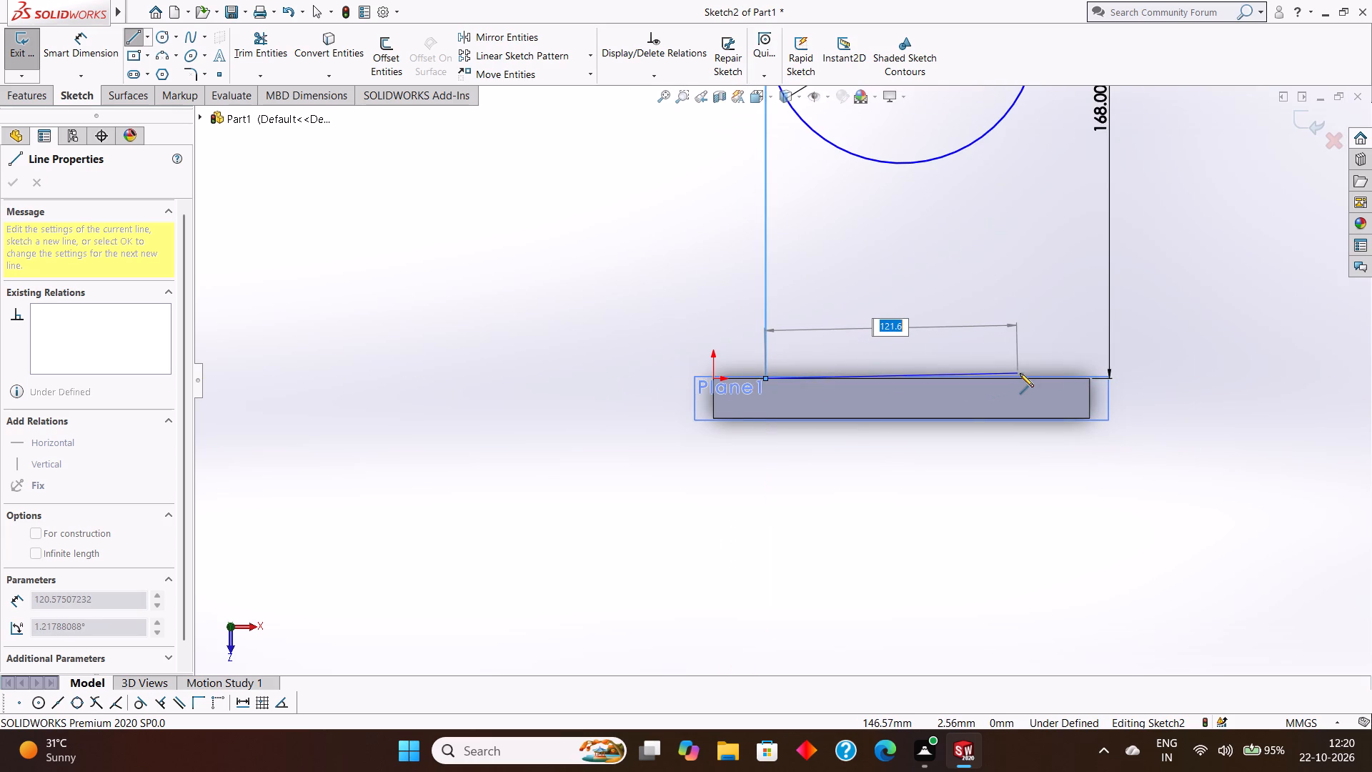
{"action": "scroll", "coordinate": [1020, 373], "scroll_direction": "up", "scroll_amount": 2}
{"action": "key", "text": "Escape"}
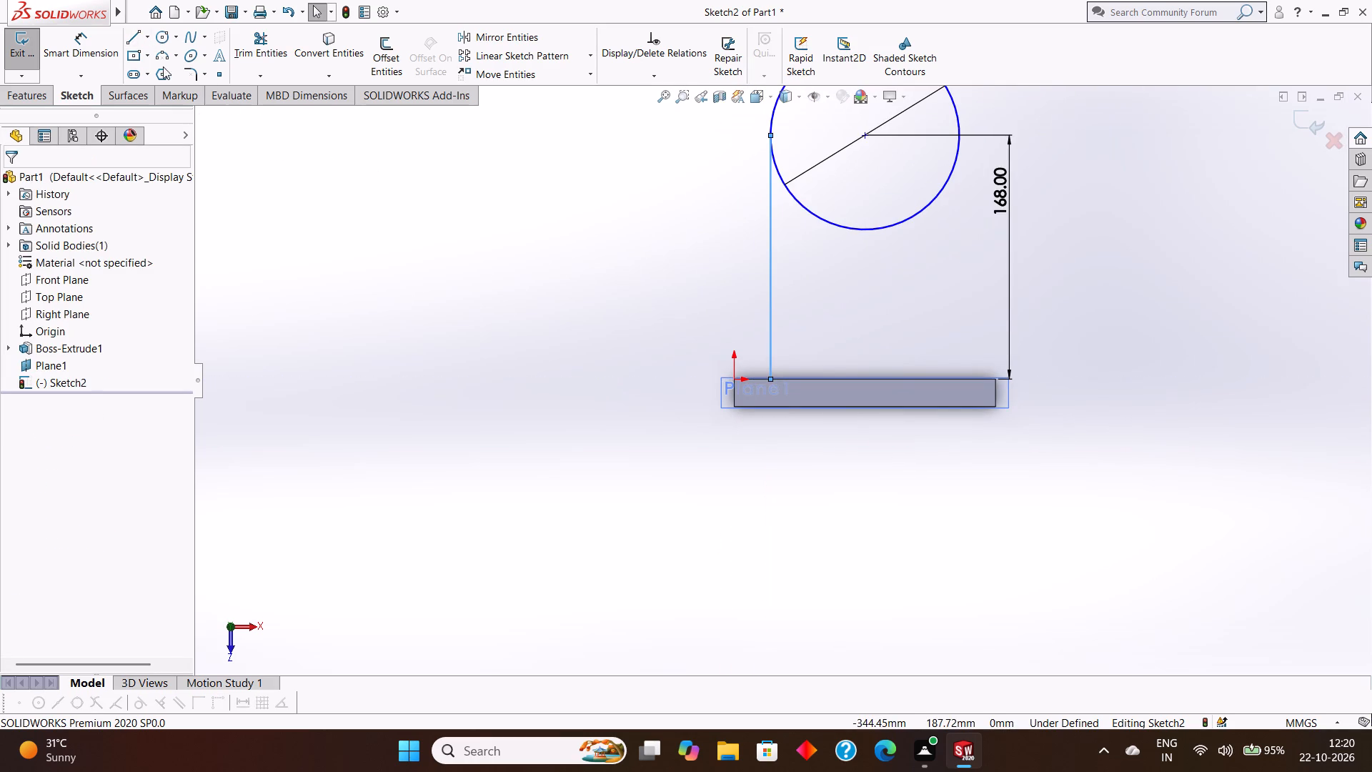
Draw the matching vertical line from the circle's opposite quadrant to the plate's upper edge and join both lower ends with a 130 mm horizontal line.
{"action": "left_click", "coordinate": [131, 41]}
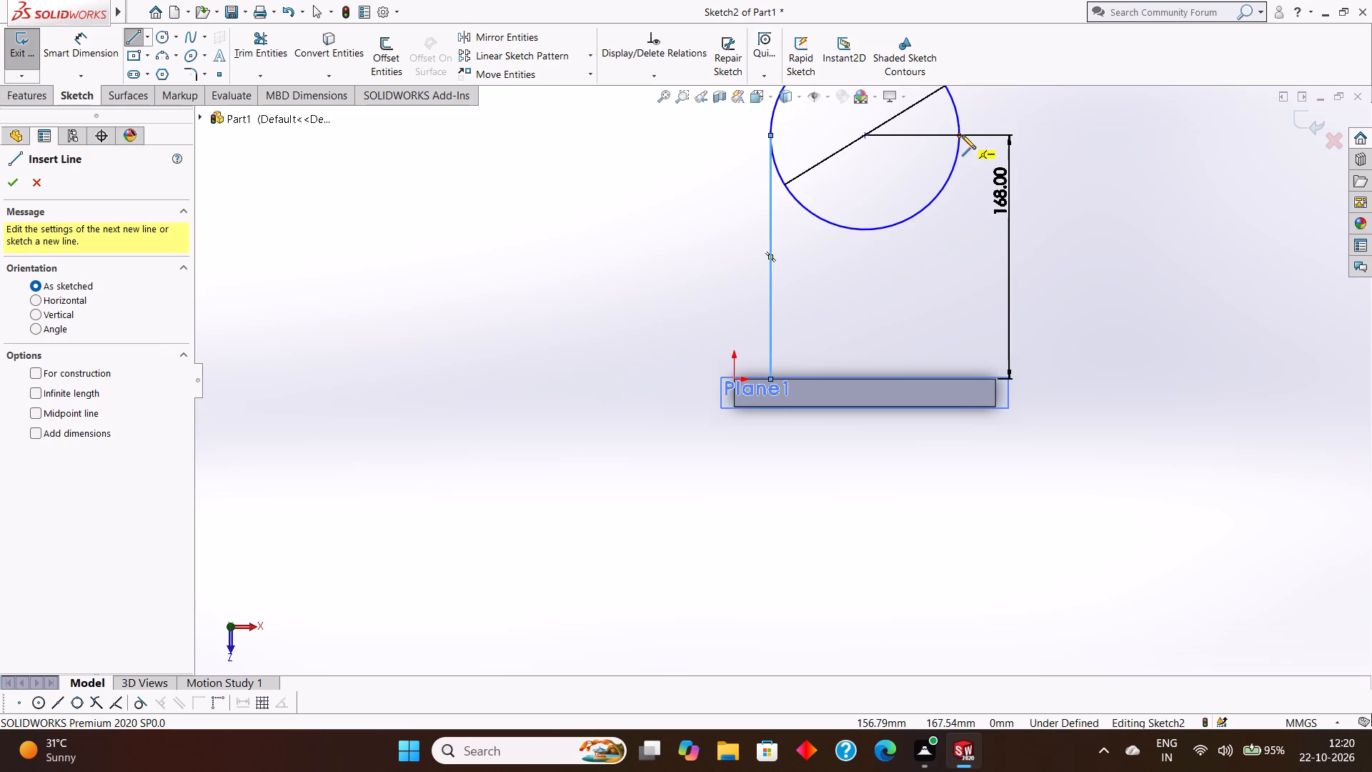
{"action": "left_click", "coordinate": [958, 134]}
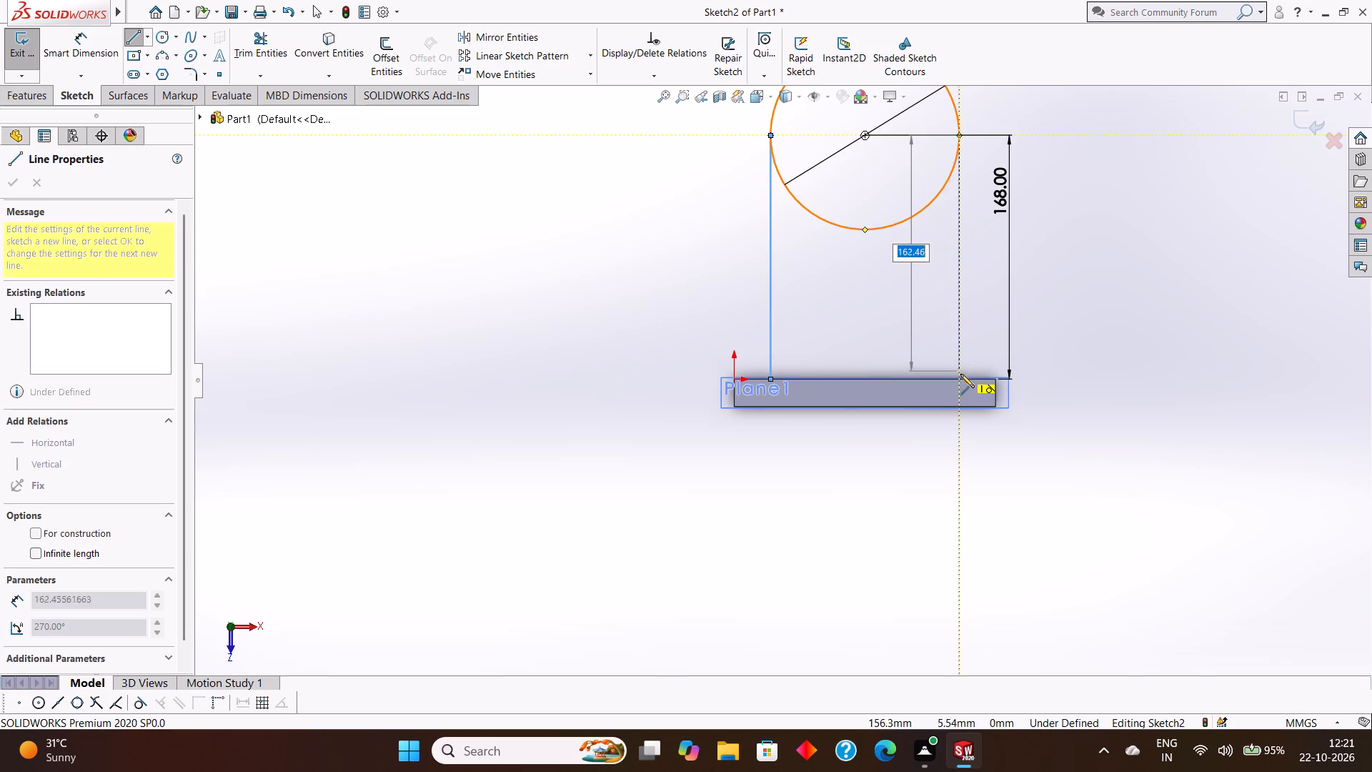
{"action": "scroll", "coordinate": [958, 378], "scroll_direction": "down", "scroll_amount": 4}
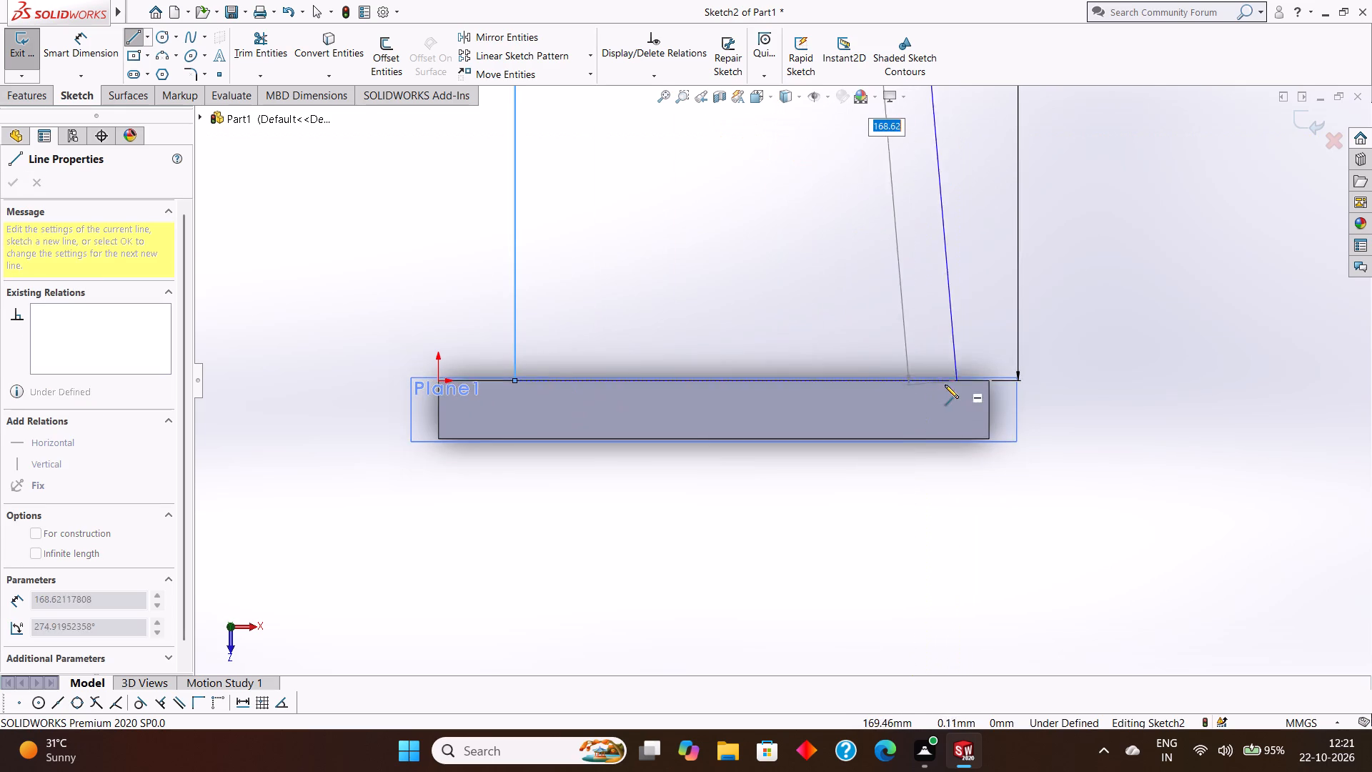
{"action": "left_click", "coordinate": [913, 380]}
{"action": "scroll", "coordinate": [913, 380], "scroll_direction": "up", "scroll_amount": 2}
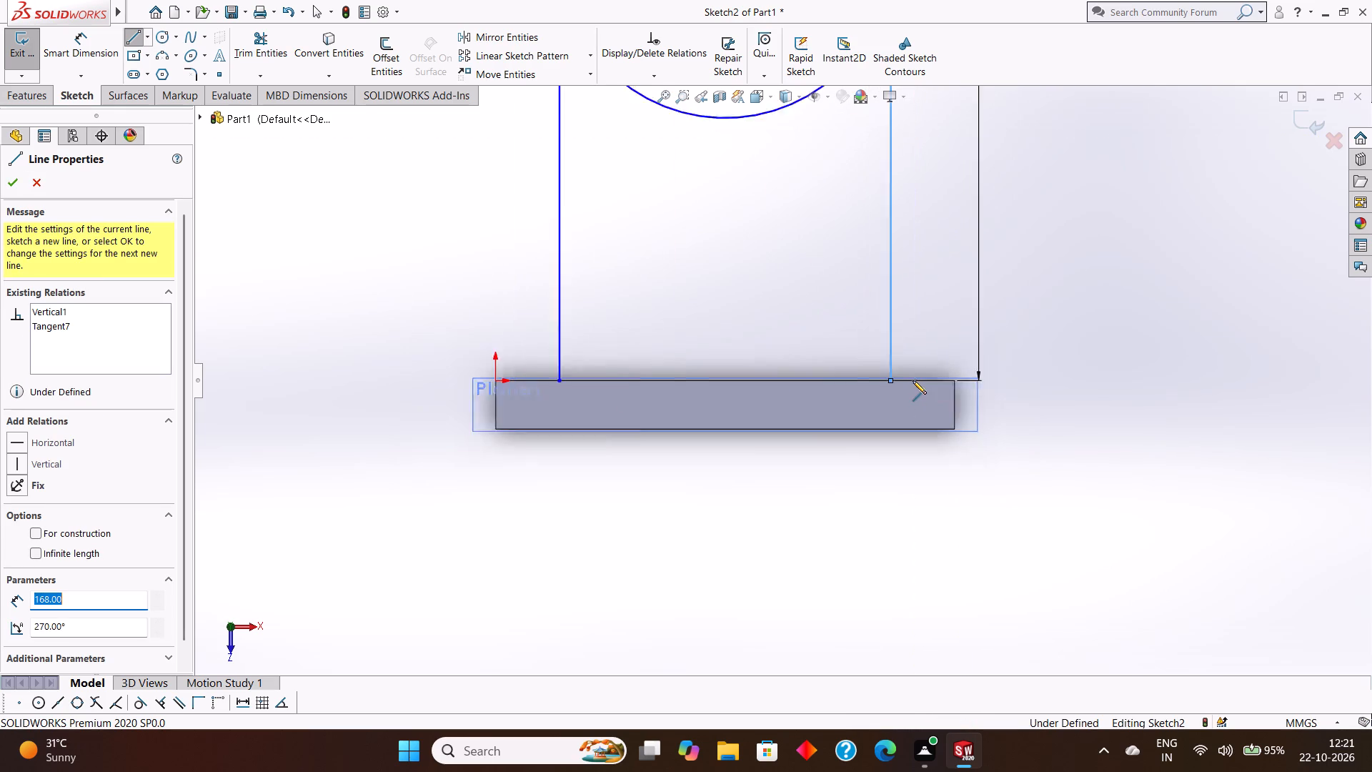
{"action": "scroll", "coordinate": [913, 380], "scroll_direction": "up", "scroll_amount": 1}
{"action": "left_click", "coordinate": [625, 381]}
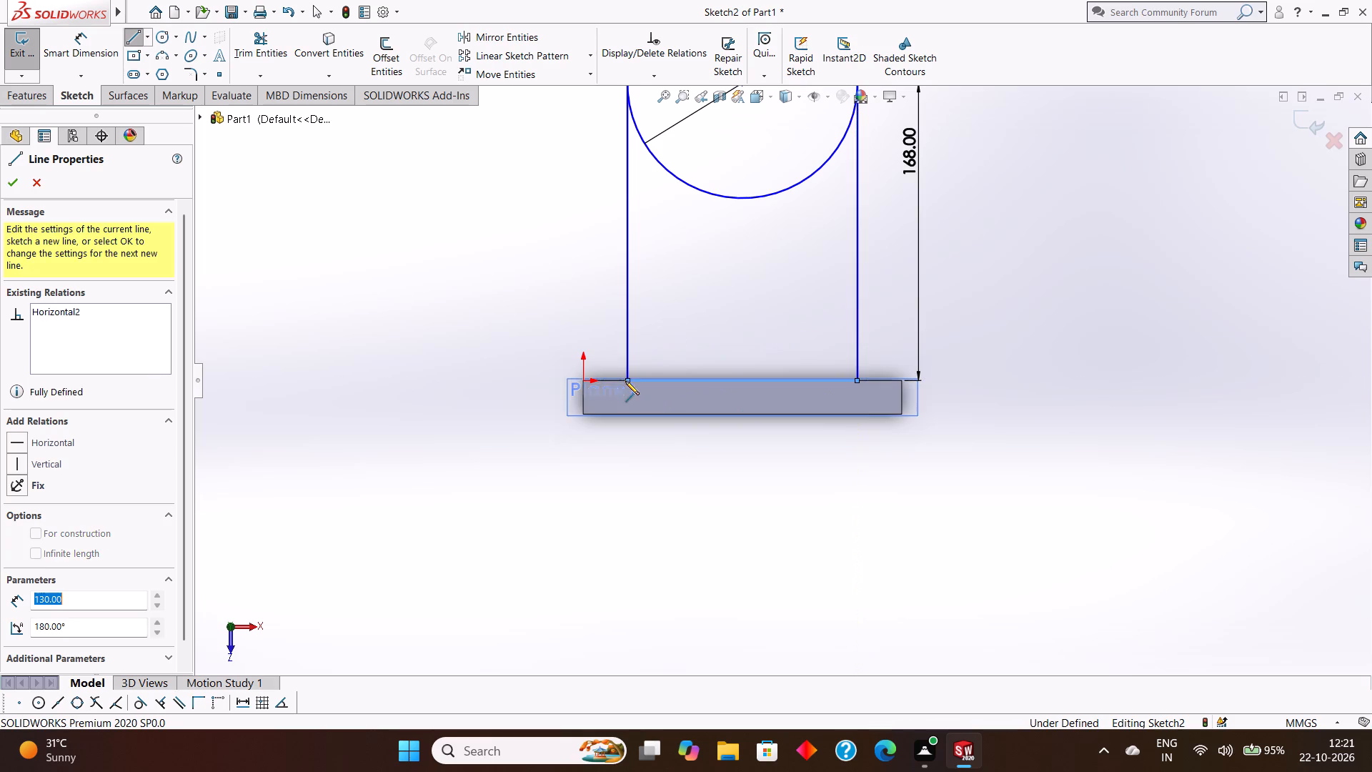
Trim away the lower half of the 130 mm circle between the two vertical lines.
{"action": "key", "text": "Escape"}
{"action": "key", "text": "Escape"}
{"action": "scroll", "coordinate": [687, 312], "scroll_direction": "up", "scroll_amount": 3}
{"action": "key", "text": "Escape"}
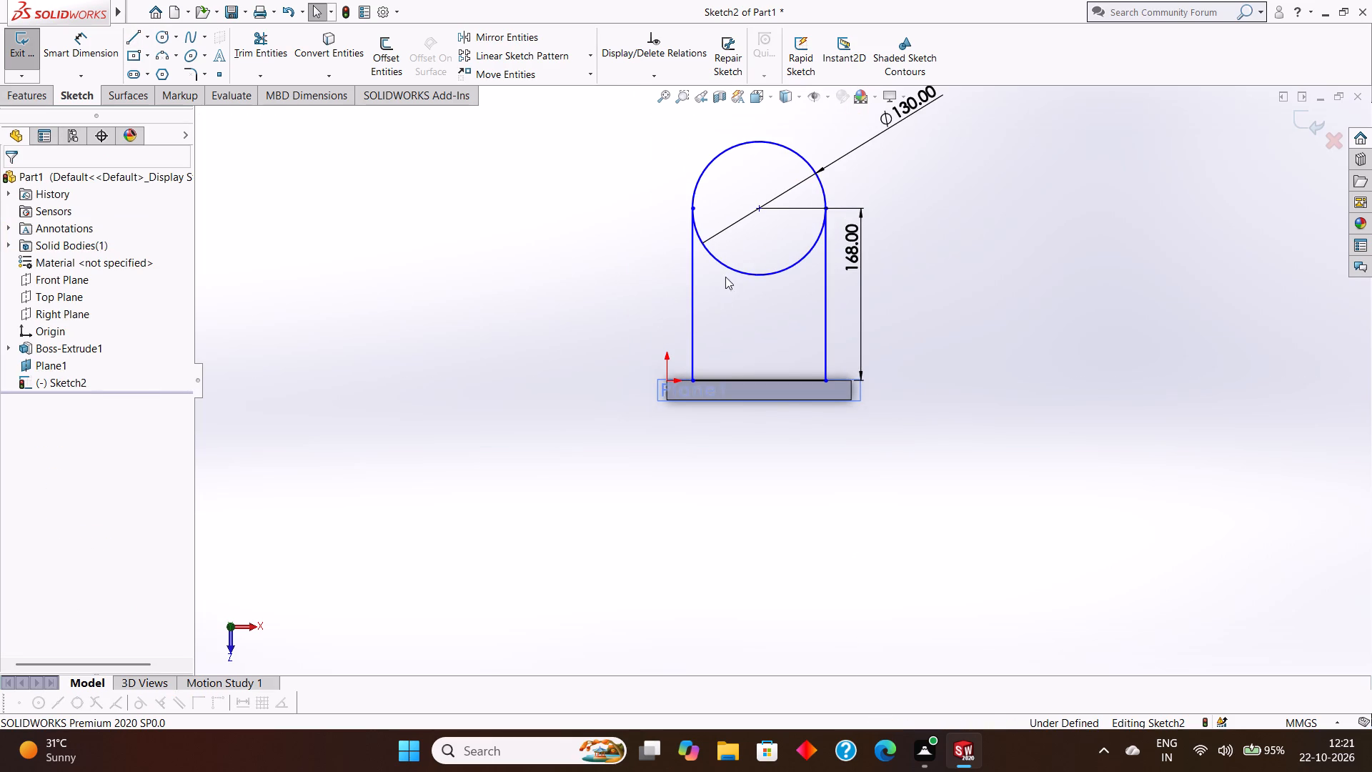
{"action": "left_click", "coordinate": [254, 59]}
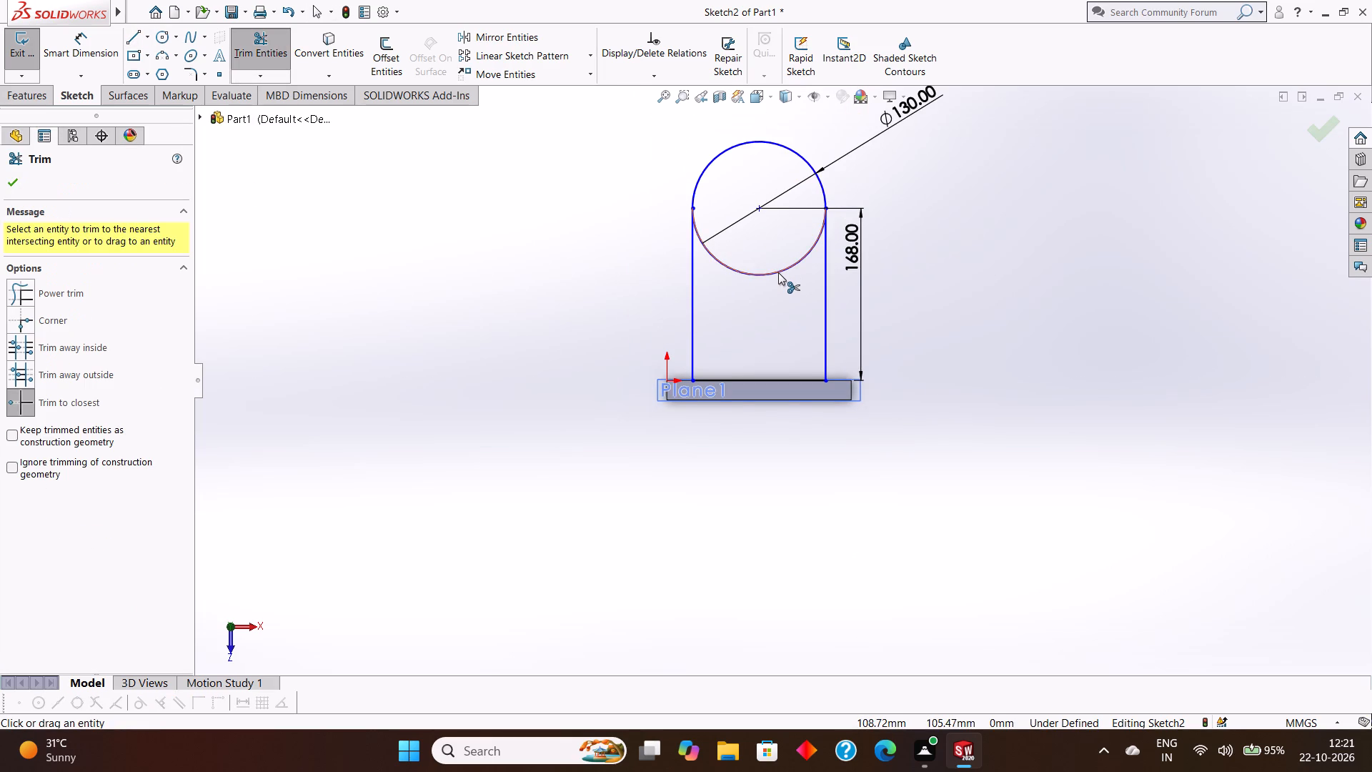
{"action": "left_click", "coordinate": [778, 272]}
{"action": "scroll", "coordinate": [778, 272], "scroll_direction": "up", "scroll_amount": 2}
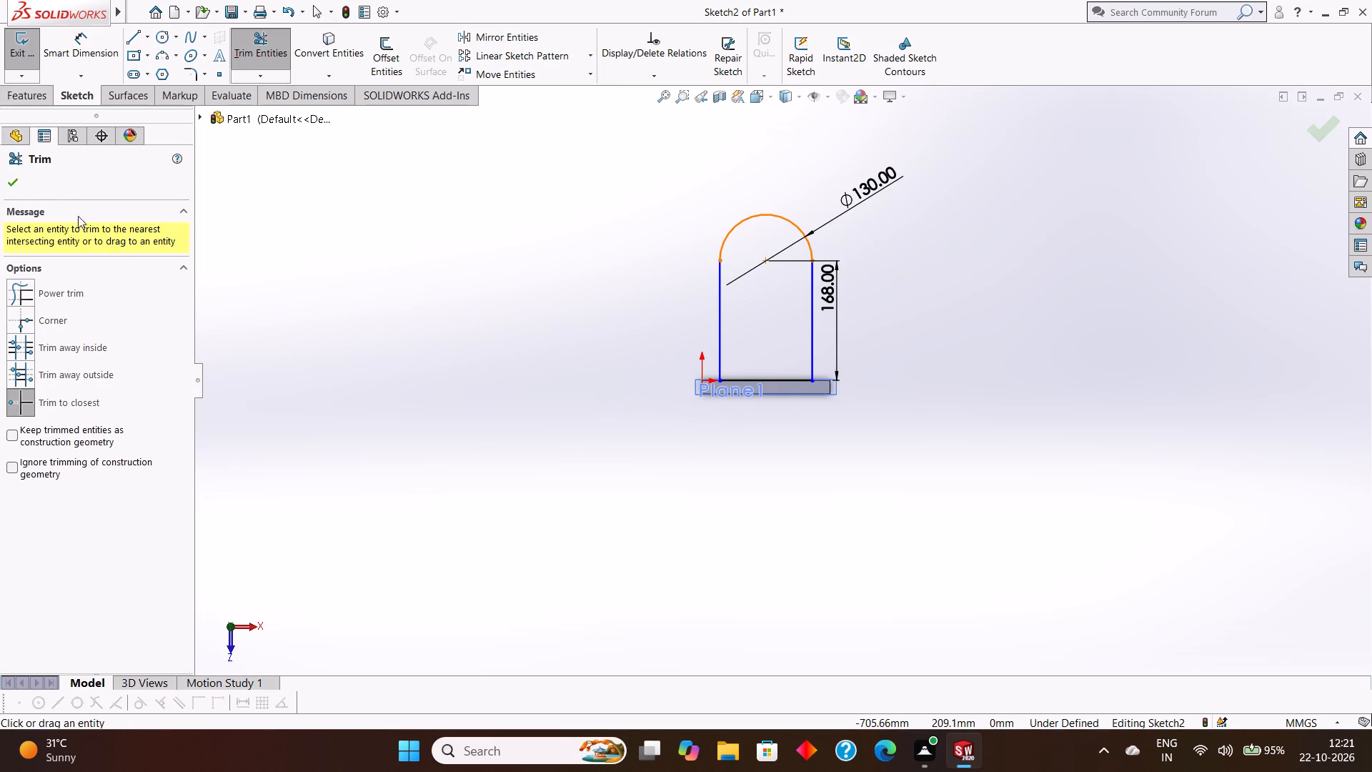
{"action": "left_click", "coordinate": [18, 181]}
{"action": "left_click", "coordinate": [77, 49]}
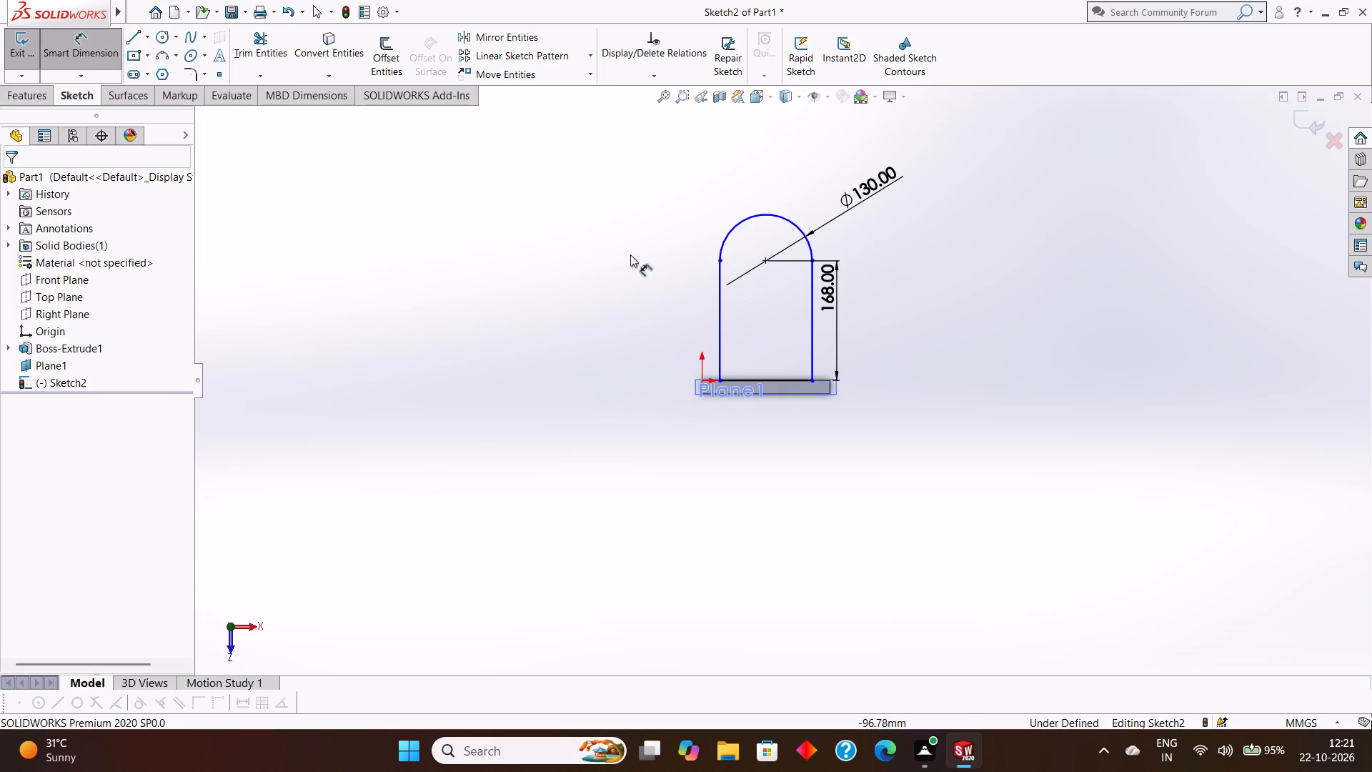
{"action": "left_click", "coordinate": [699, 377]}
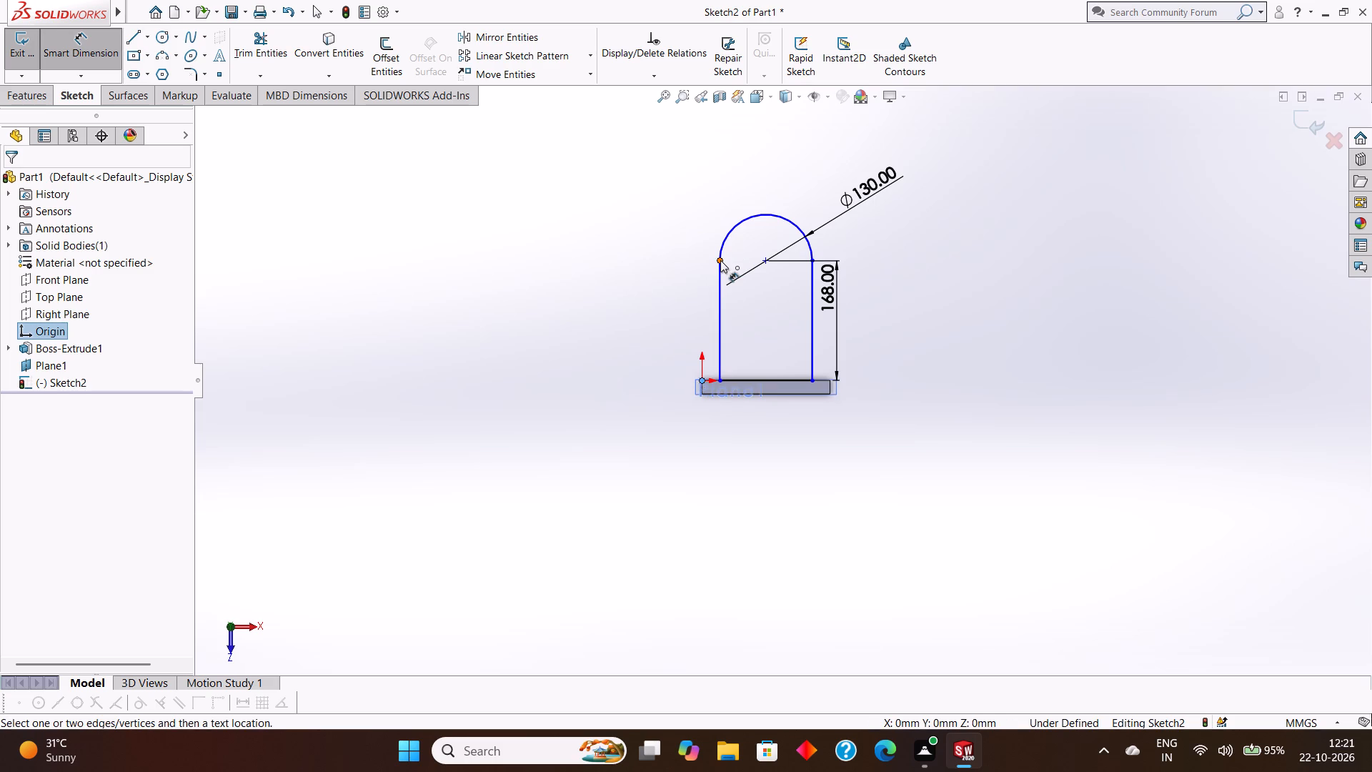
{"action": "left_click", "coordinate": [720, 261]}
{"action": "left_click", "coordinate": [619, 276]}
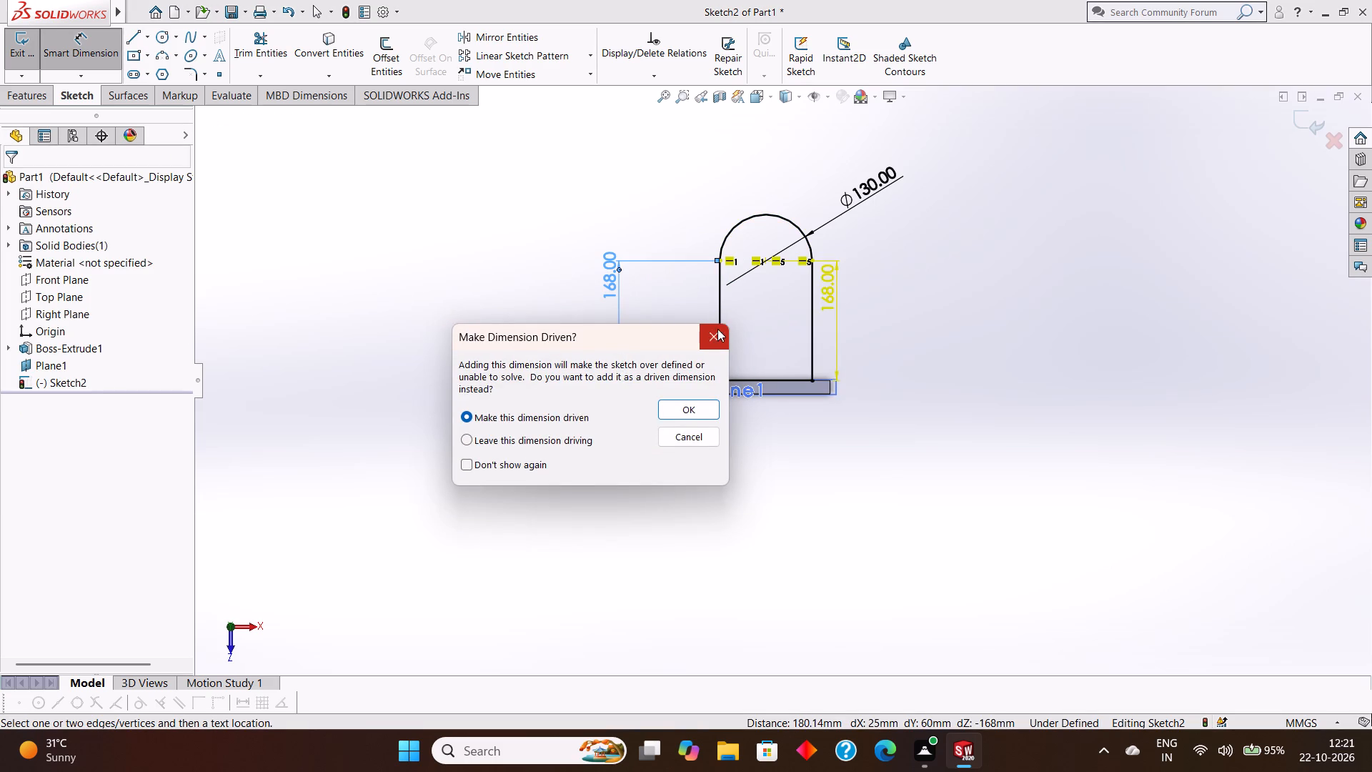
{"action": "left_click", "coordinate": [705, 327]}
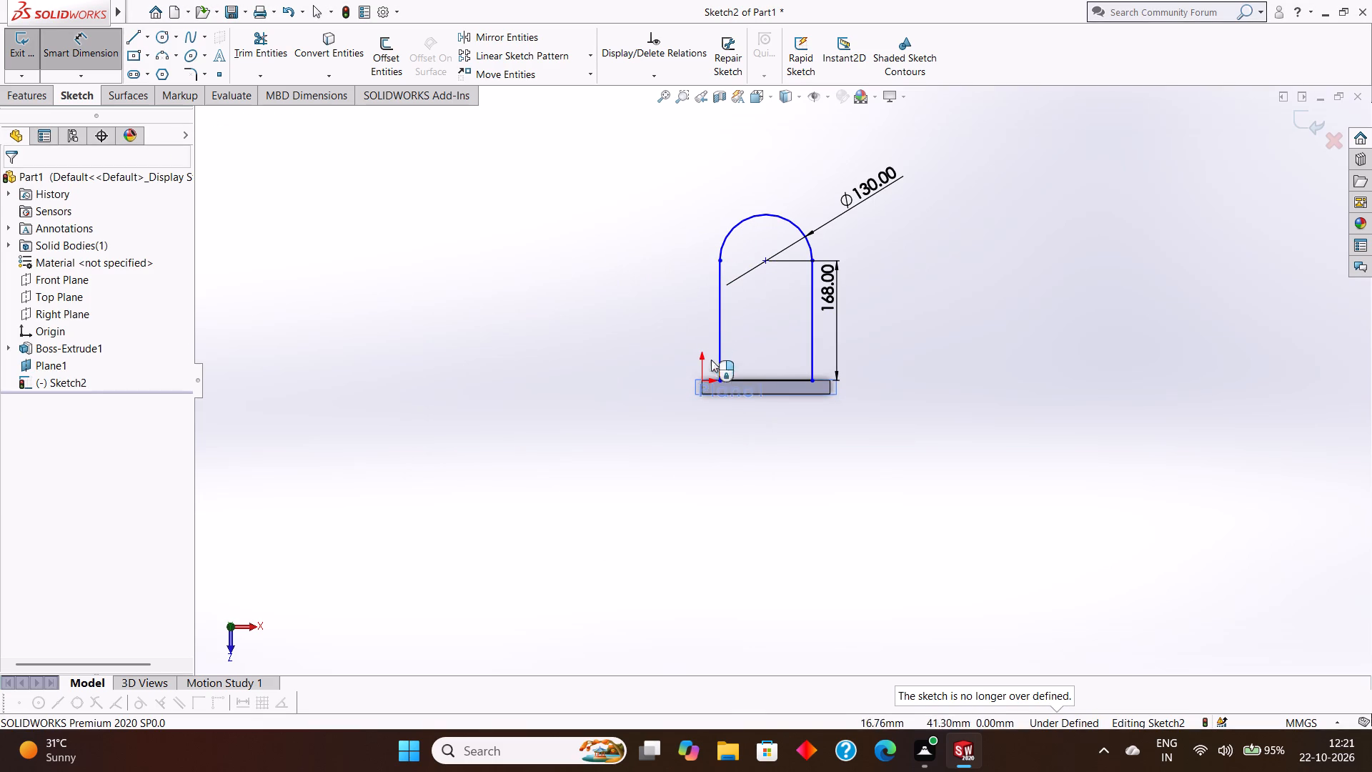
Dimension the horizontal distance from the origin to the arc's nearer end point at 25 mm.
{"action": "left_click", "coordinate": [702, 382]}
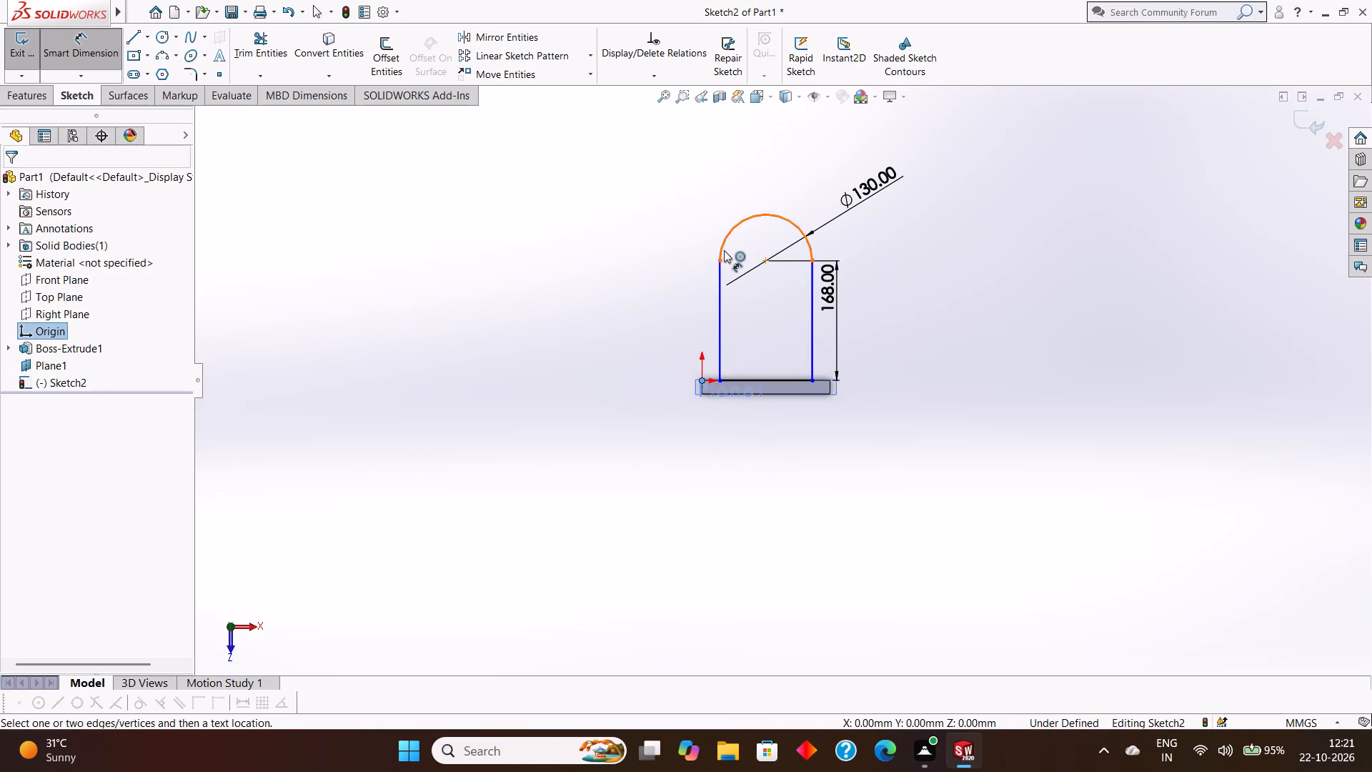
{"action": "left_click", "coordinate": [718, 259]}
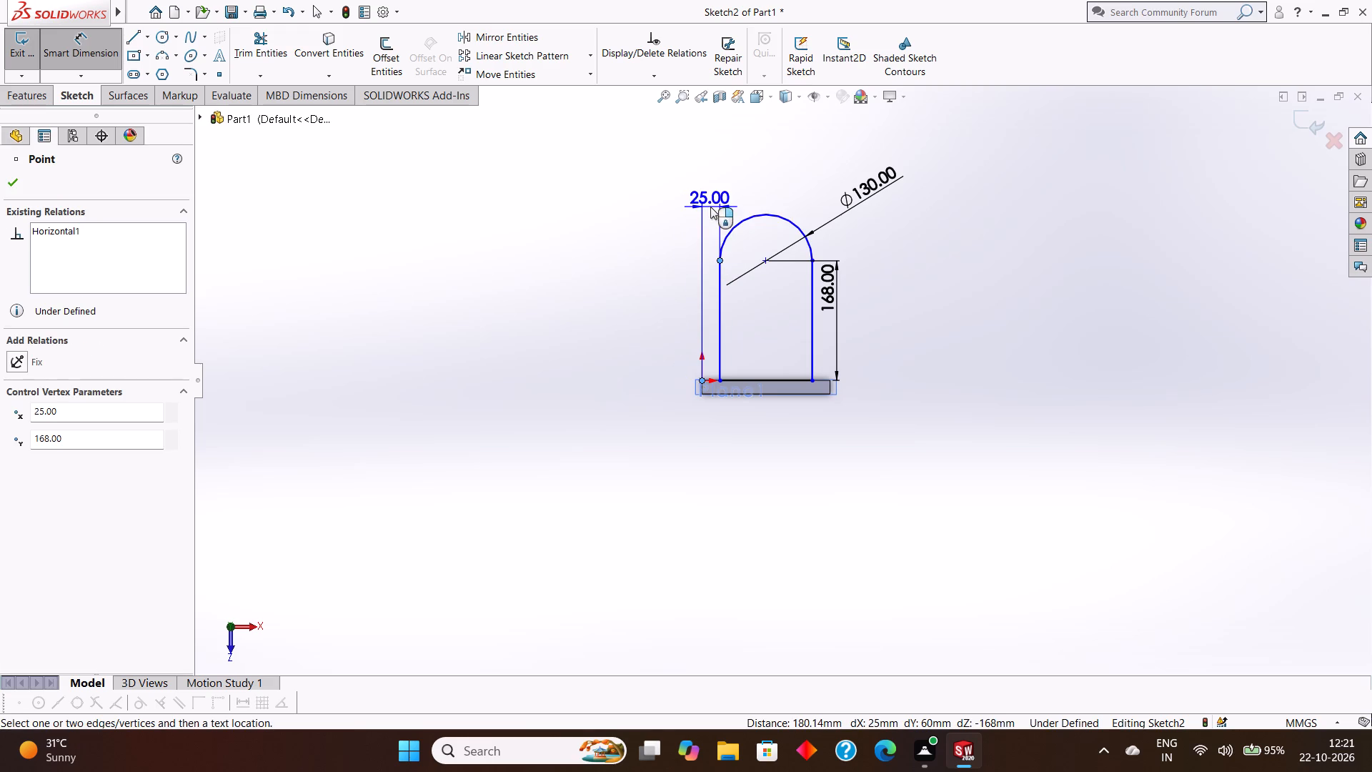
{"action": "left_click", "coordinate": [706, 187]}
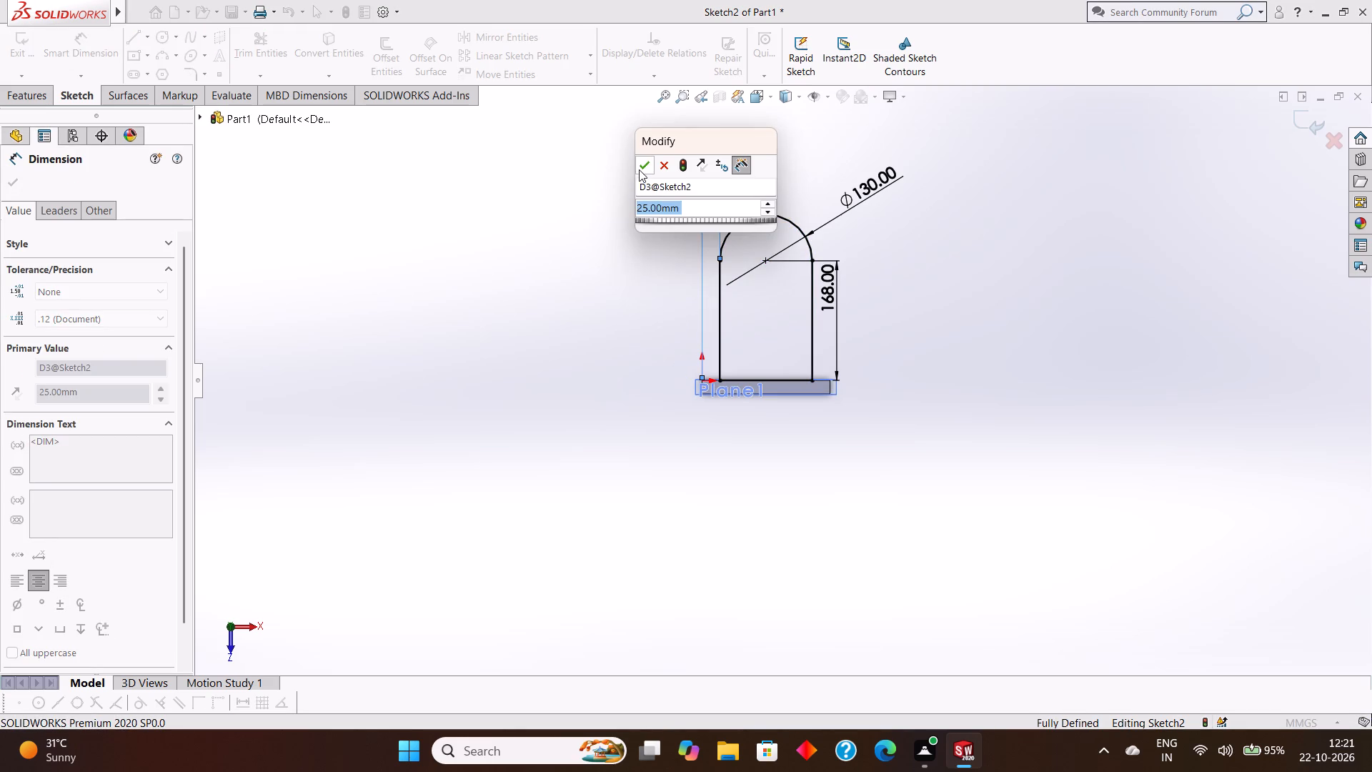
{"action": "left_click", "coordinate": [639, 169]}
{"action": "left_click", "coordinate": [11, 181]}
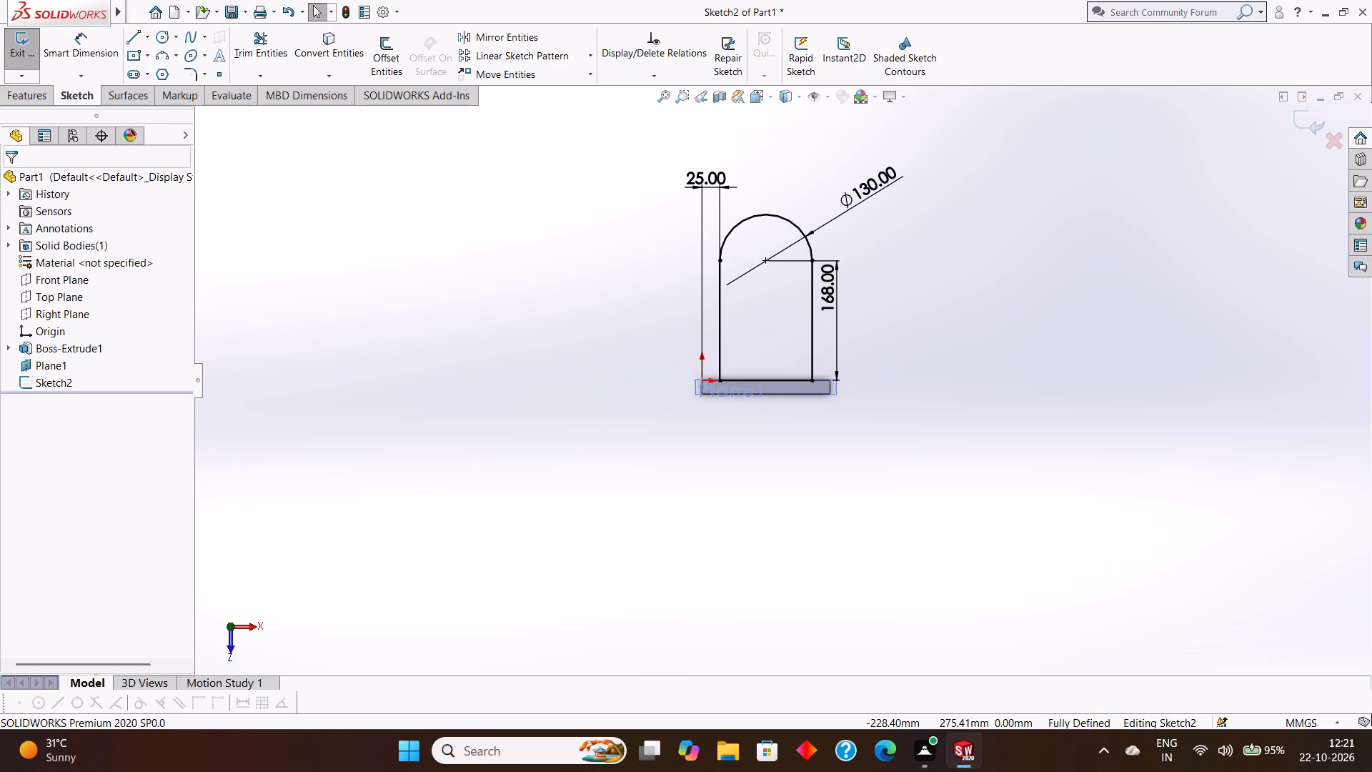
Extrude the round-topped profile as a boss, Mid Plane, with a depth of 36 mm and merged result.
{"action": "left_click", "coordinate": [27, 100]}
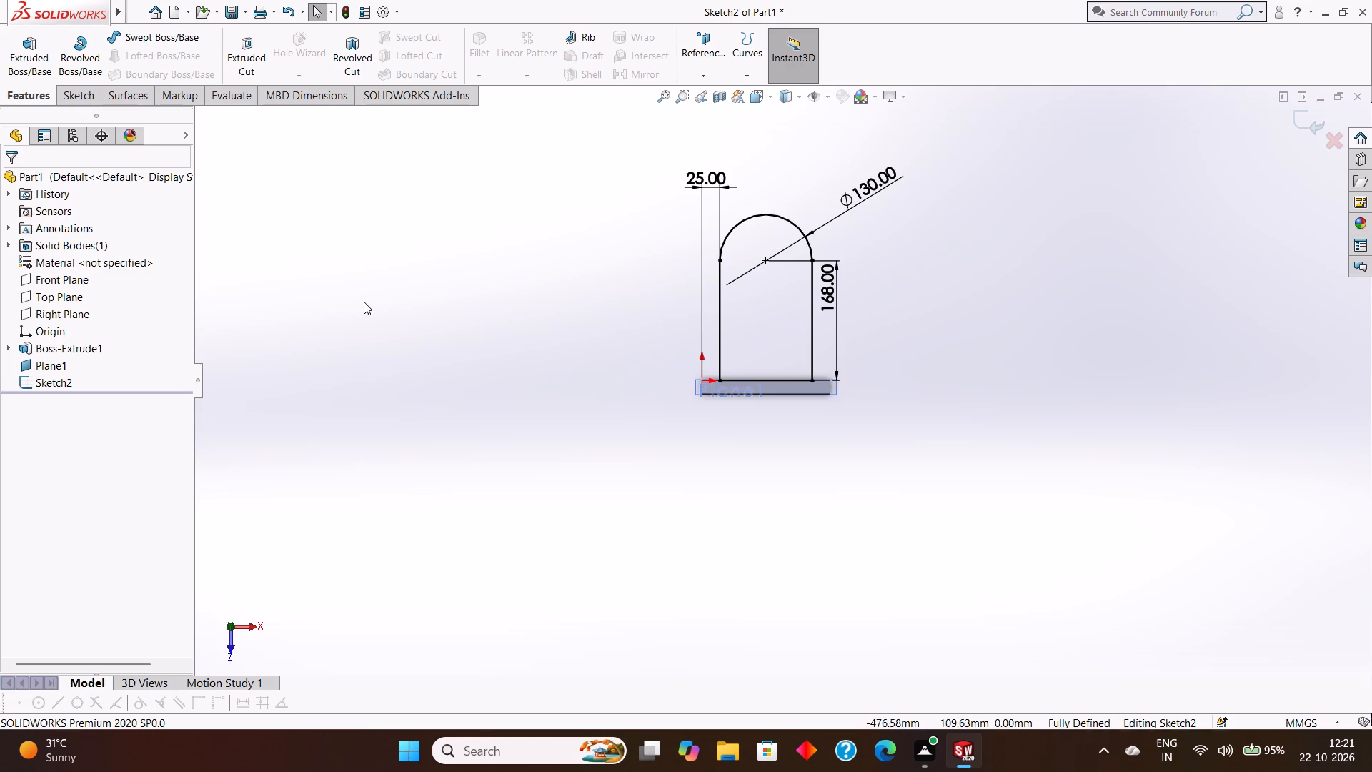
{"action": "middle_click_drag", "start_coordinate": [609, 305], "coordinate": [622, 393]}
{"action": "left_click", "coordinate": [34, 99]}
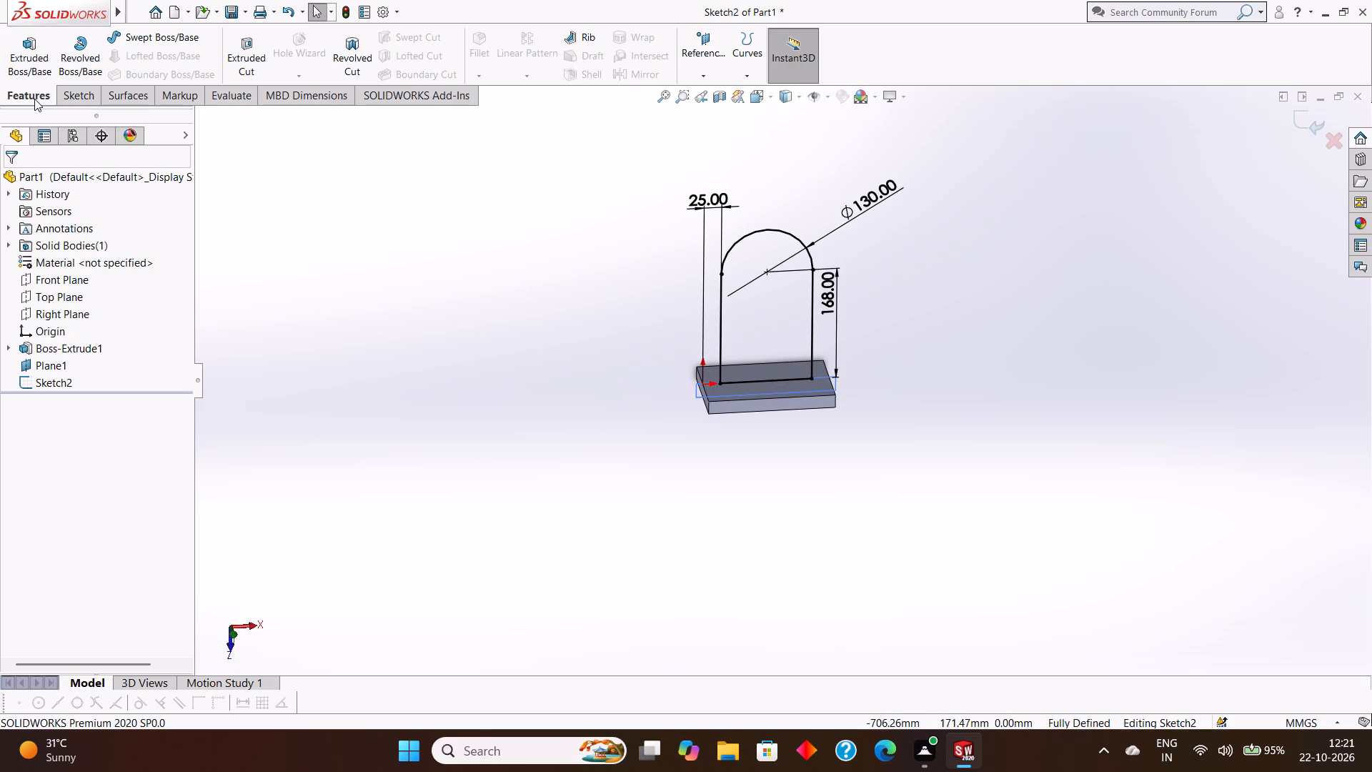
{"action": "left_click", "coordinate": [83, 96]}
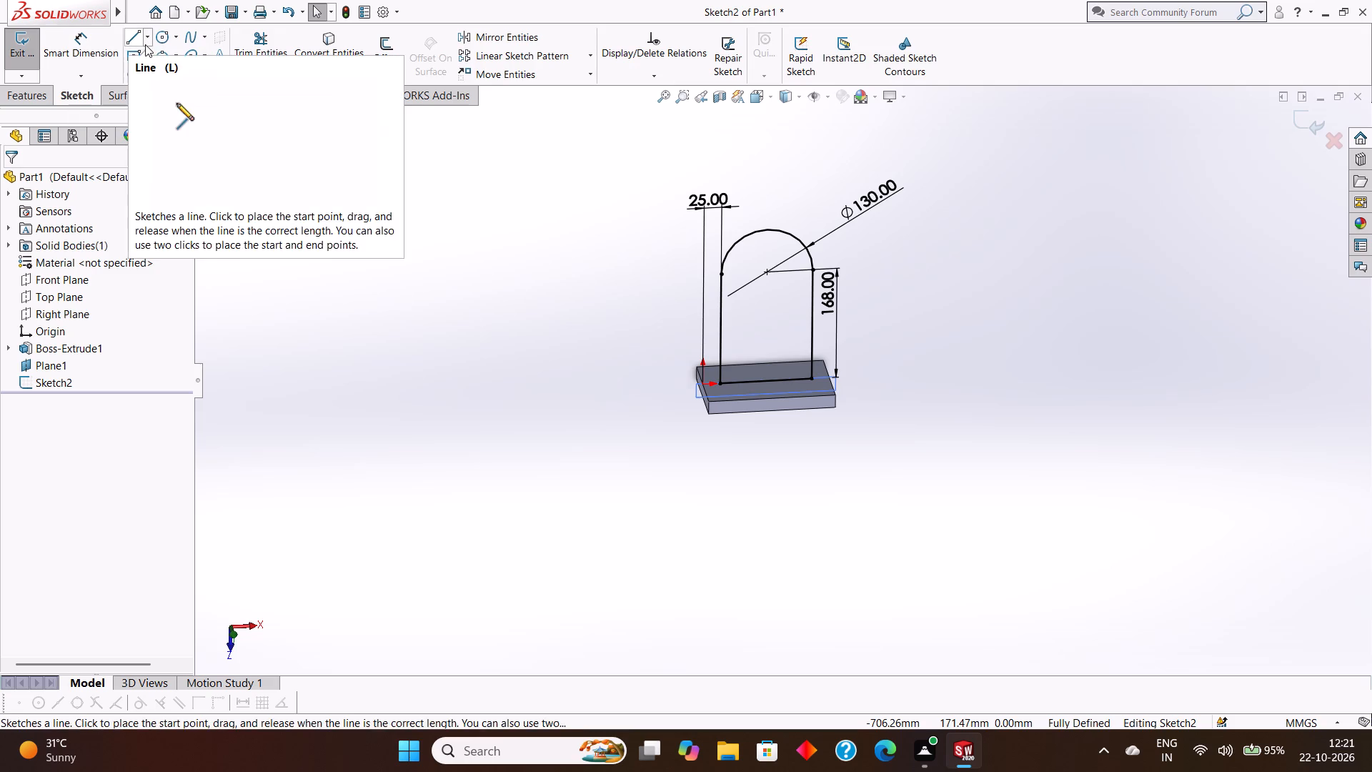
{"action": "left_click", "coordinate": [39, 94]}
{"action": "left_click", "coordinate": [25, 59]}
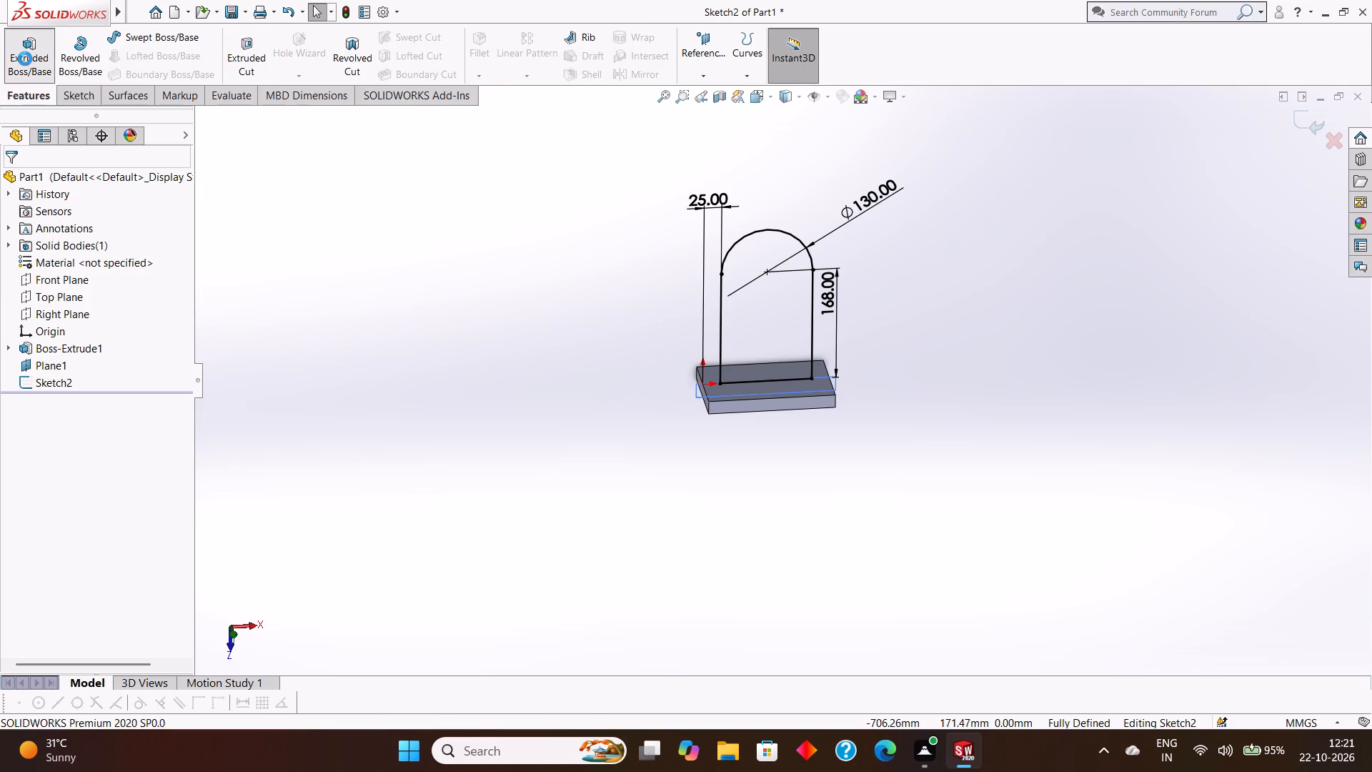
{"action": "left_click", "coordinate": [59, 283]}
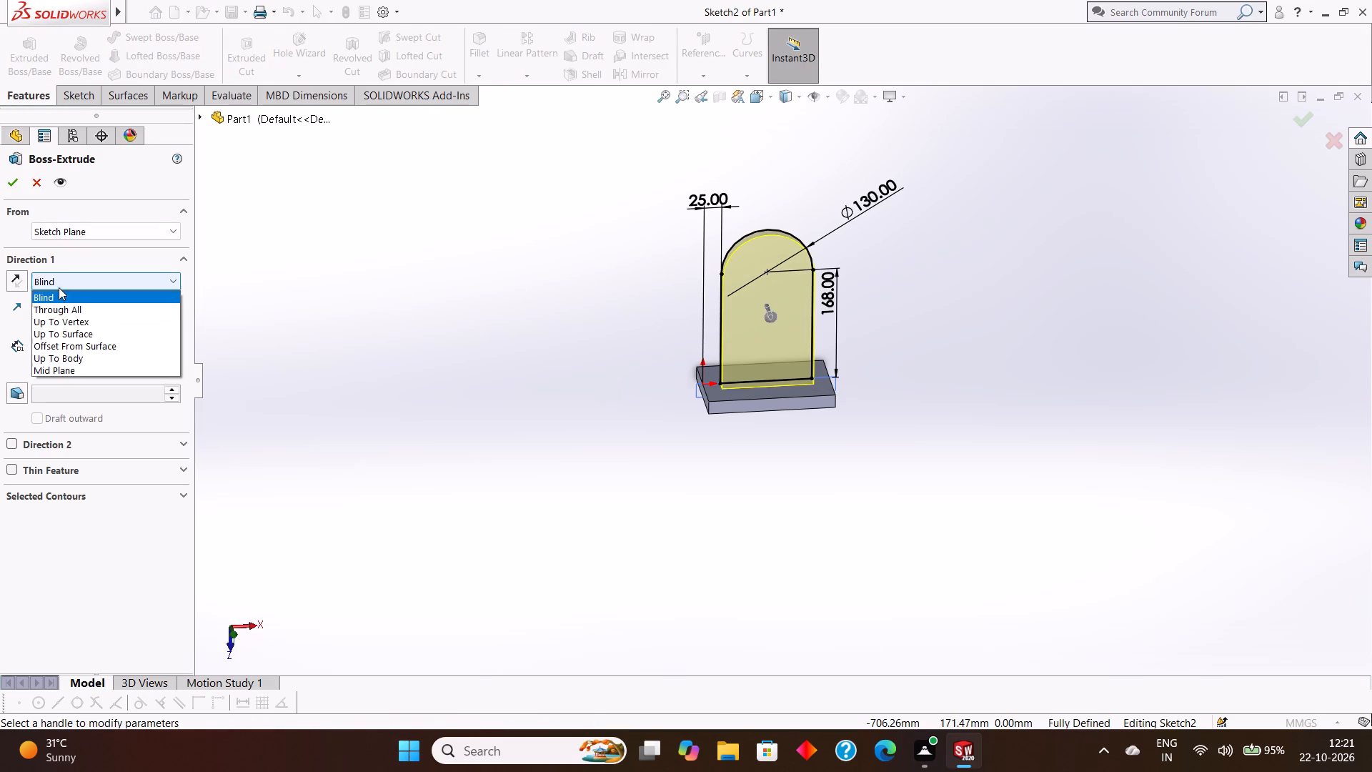
{"action": "left_click", "coordinate": [66, 365]}
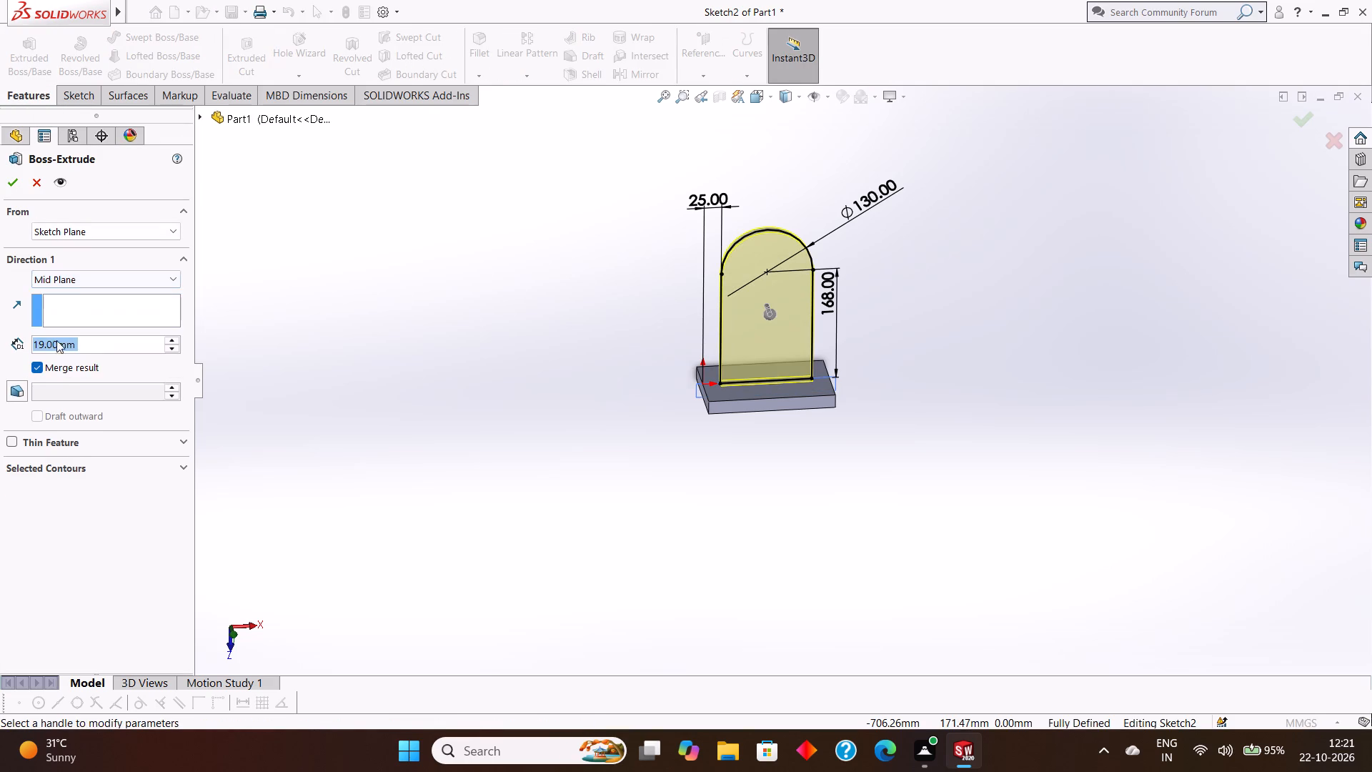
{"action": "type", "text": "36"}
{"action": "key", "text": "Return"}
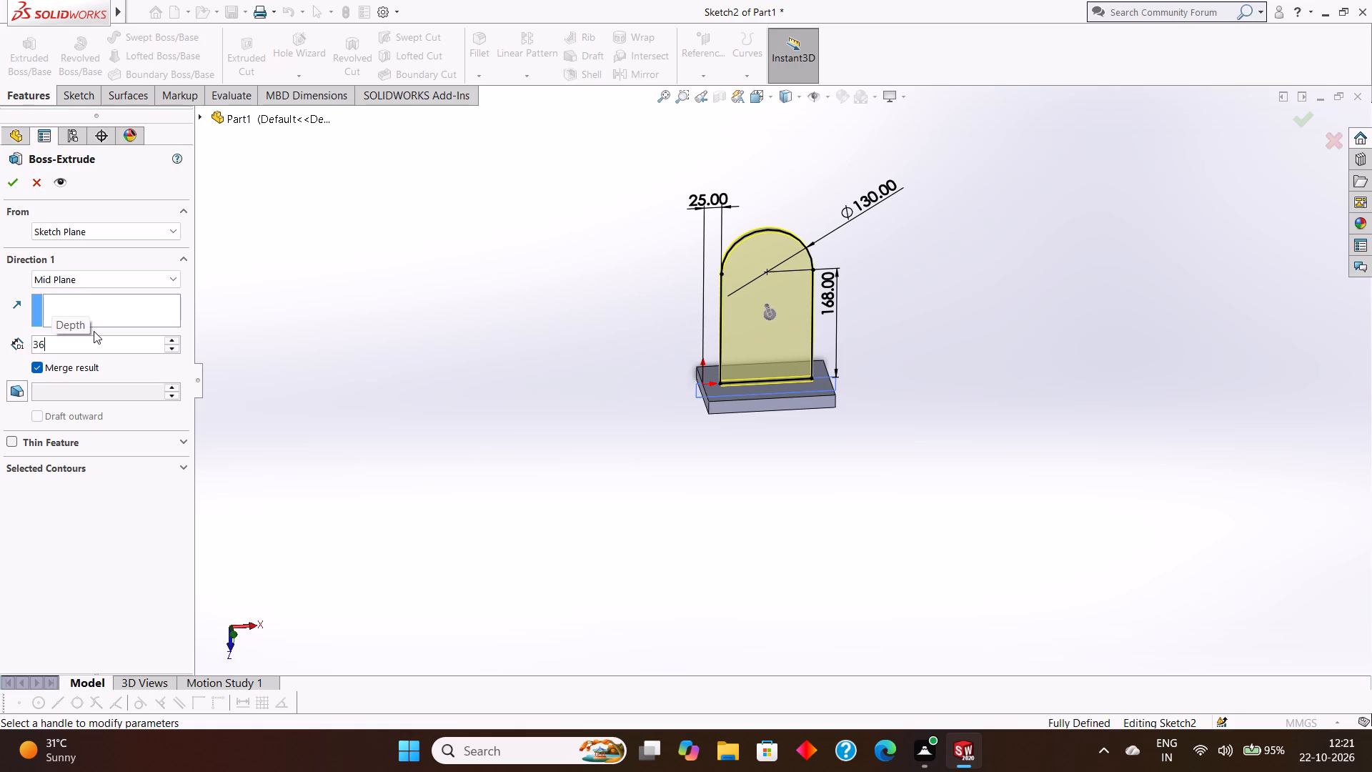
{"action": "left_click", "coordinate": [15, 182]}
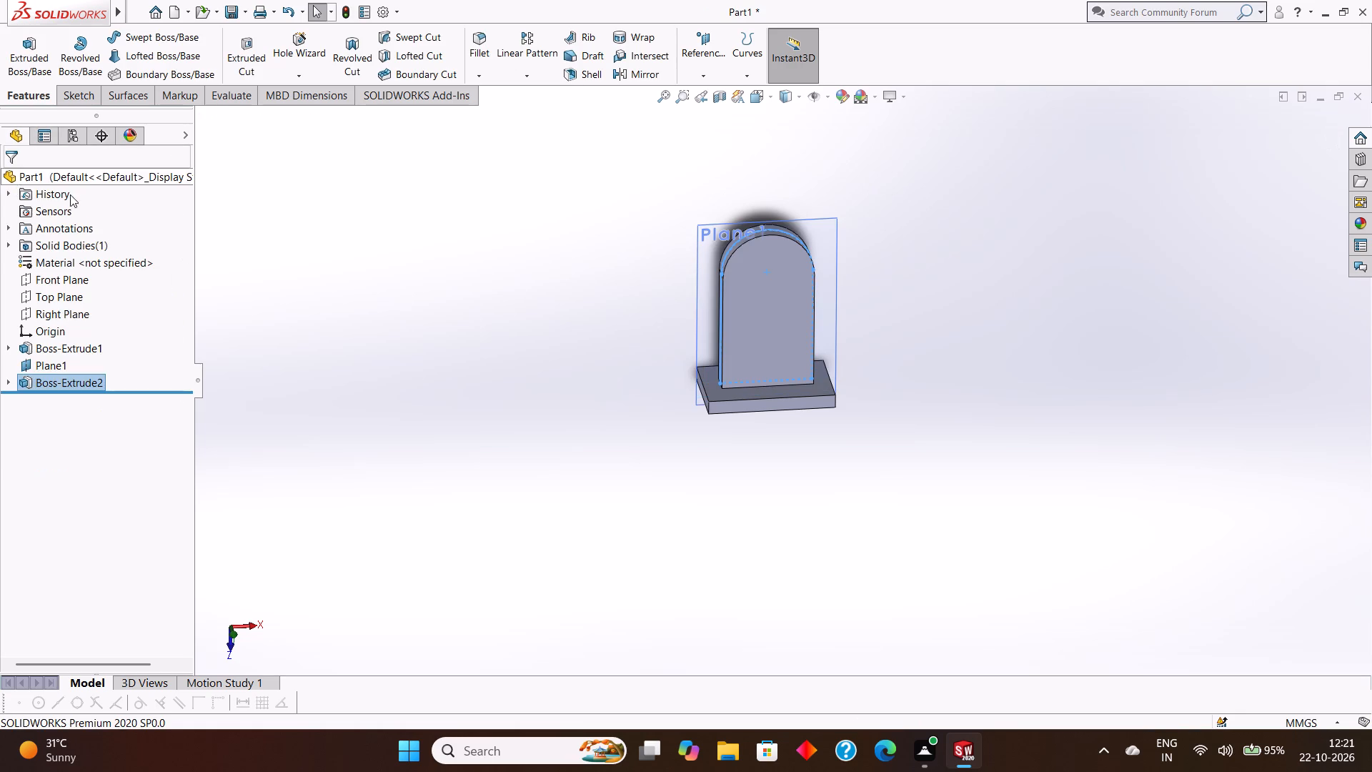
Inspect the round-topped upright on the base plate from slightly different angles and distances.
{"action": "left_click", "coordinate": [393, 278]}
{"action": "middle_click_drag", "start_coordinate": [516, 292], "coordinate": [513, 277]}
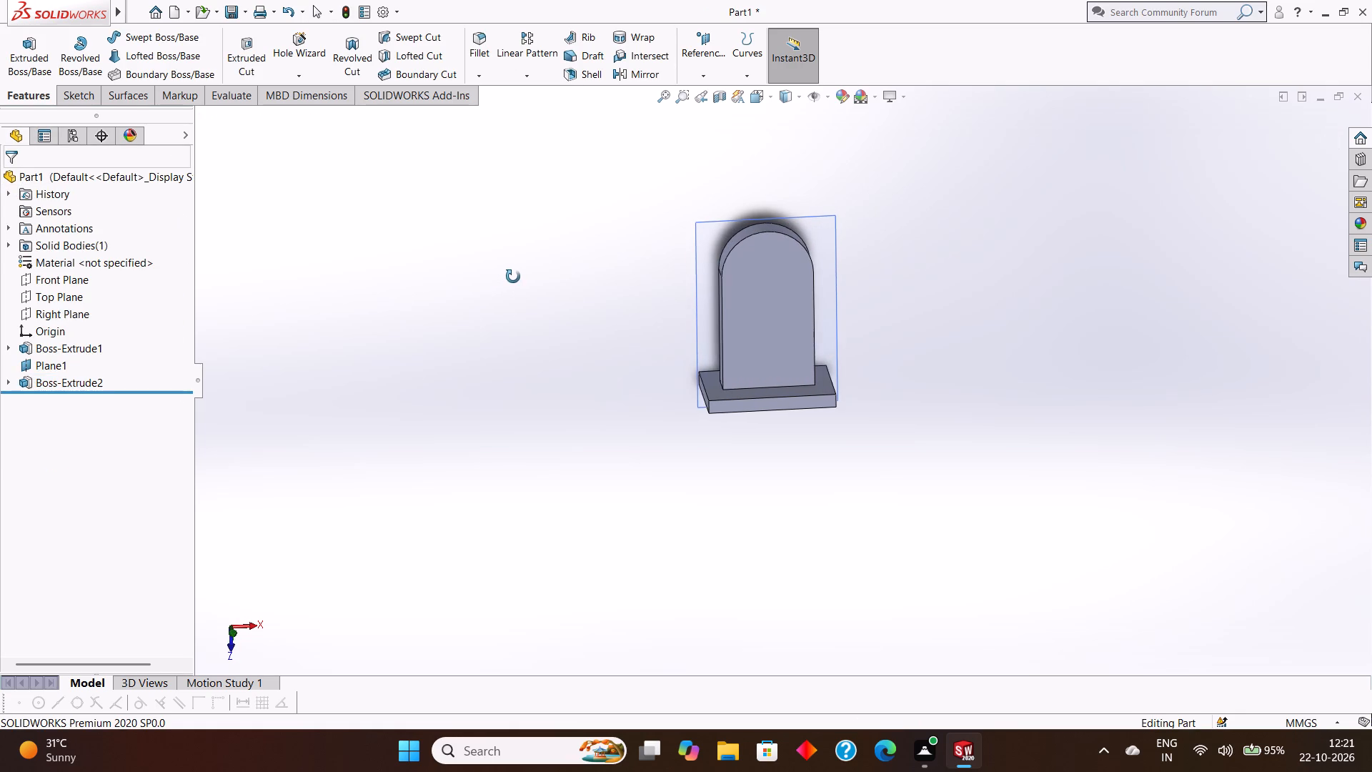
{"action": "middle_click_drag", "start_coordinate": [513, 277], "coordinate": [521, 279]}
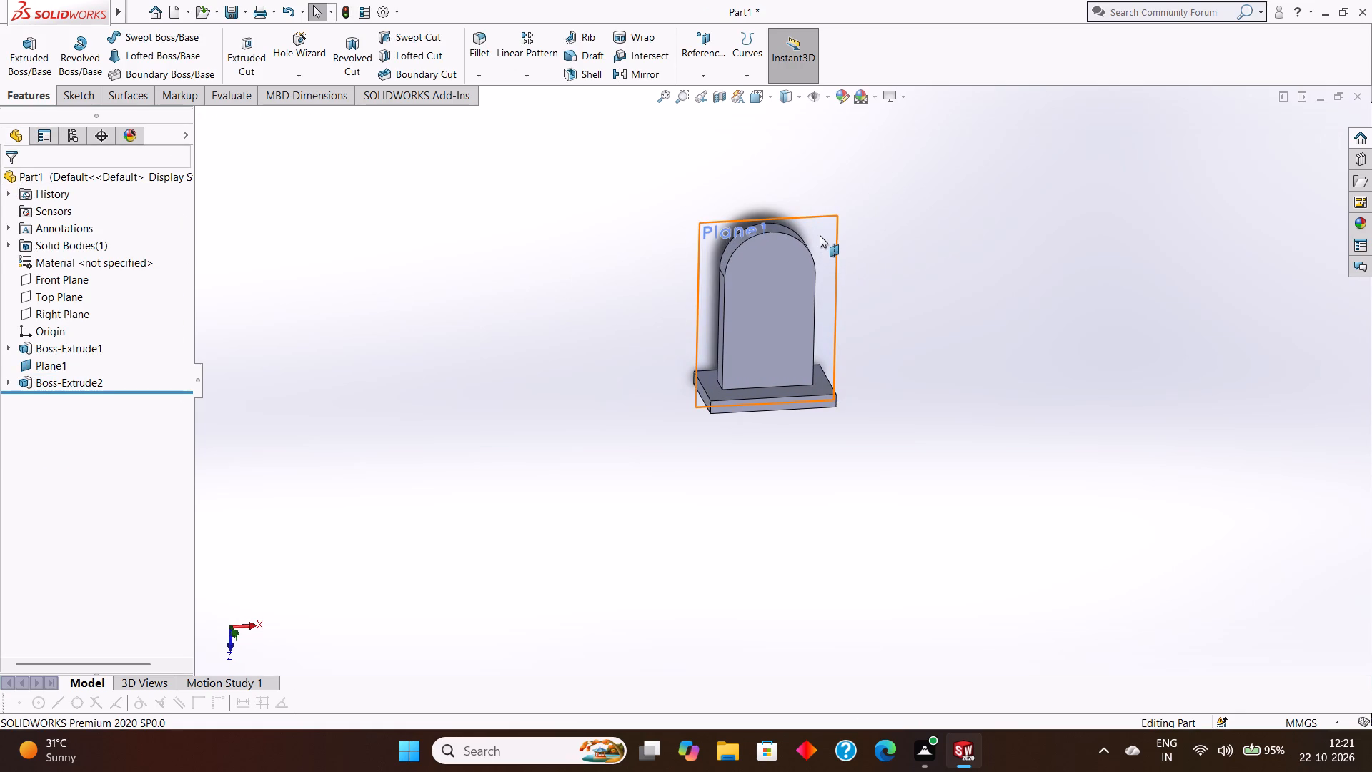
{"action": "scroll", "coordinate": [821, 257], "scroll_direction": "up", "scroll_amount": 2}
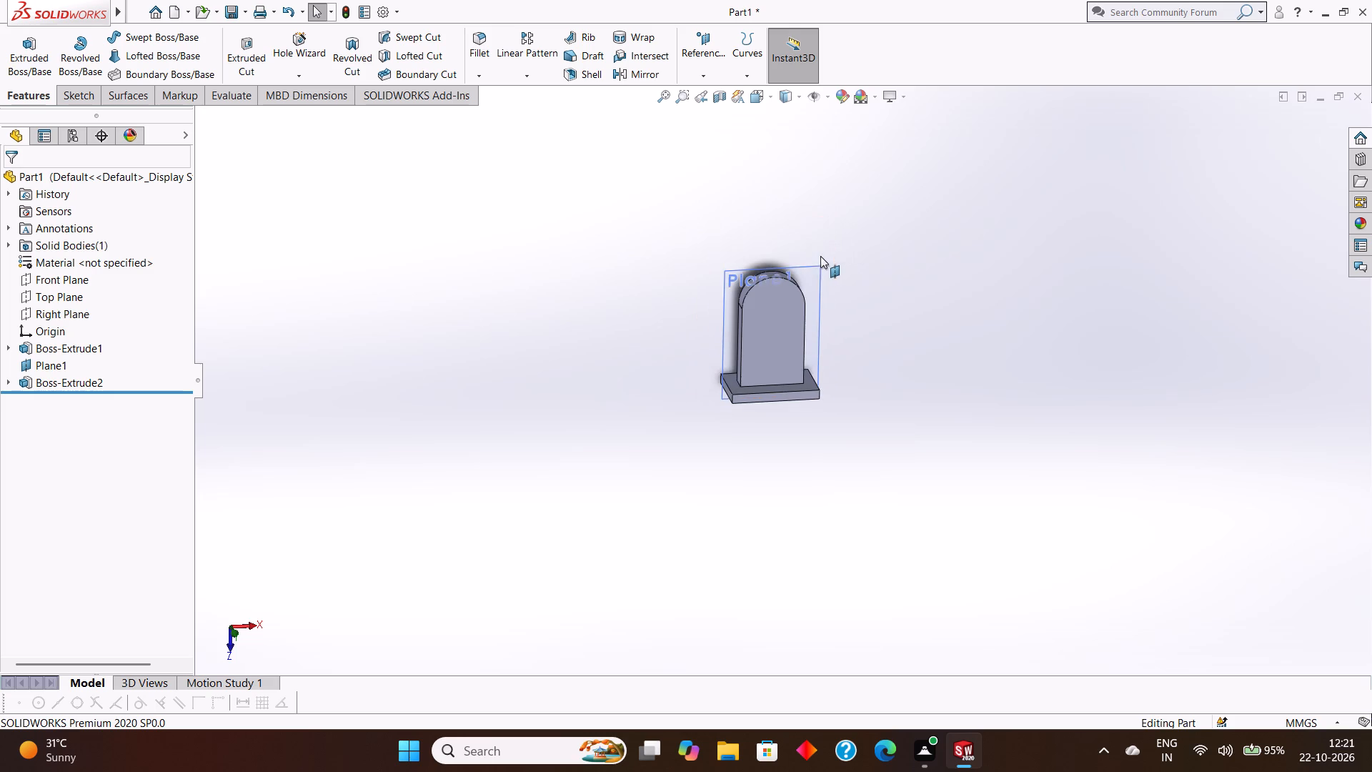
{"action": "scroll", "coordinate": [814, 277], "scroll_direction": "down", "scroll_amount": 5}
{"action": "scroll", "coordinate": [786, 324], "scroll_direction": "up", "scroll_amount": 2}
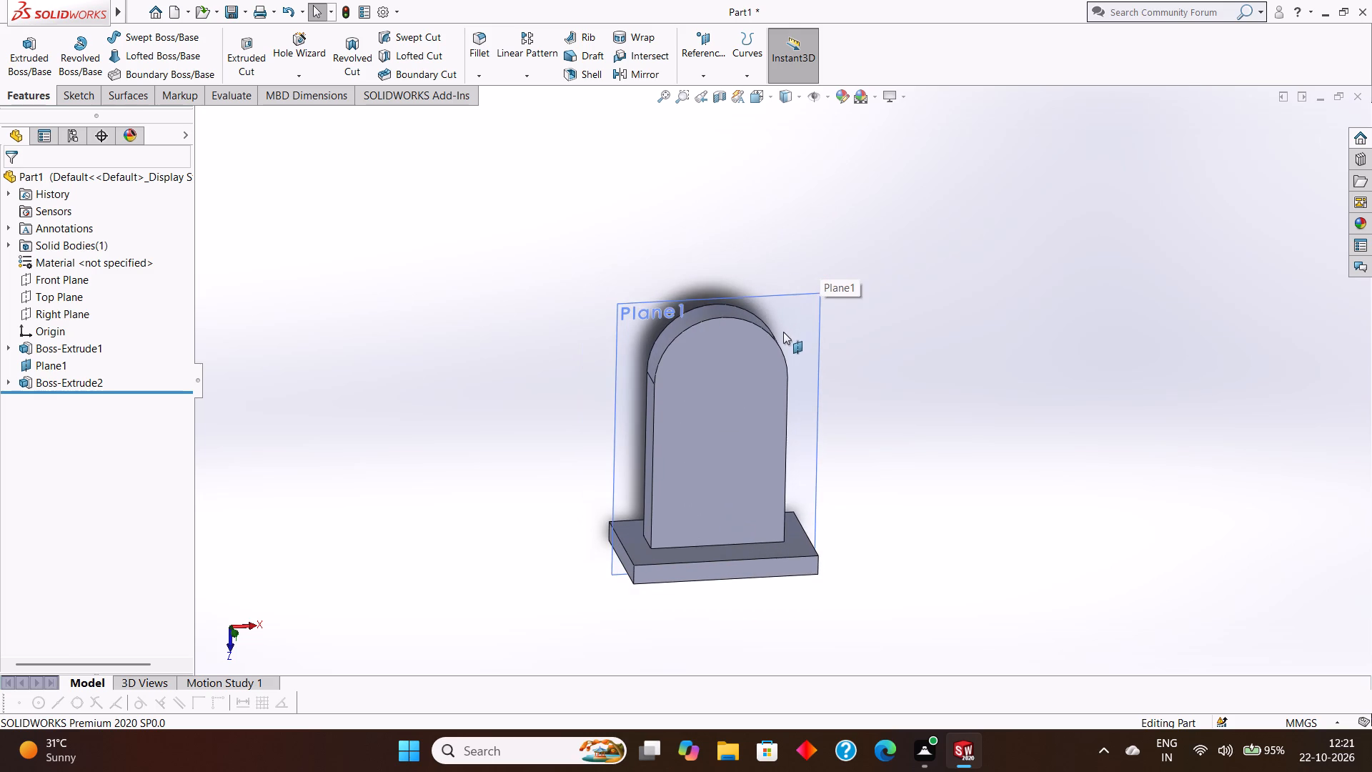
{"action": "scroll", "coordinate": [799, 355], "scroll_direction": "down", "scroll_amount": 2}
{"action": "scroll", "coordinate": [791, 375], "scroll_direction": "up", "scroll_amount": 2}
{"action": "scroll", "coordinate": [782, 395], "scroll_direction": "down", "scroll_amount": 3}
Hide the offset reference plane running through the upright.
{"action": "right_click", "coordinate": [775, 291]}
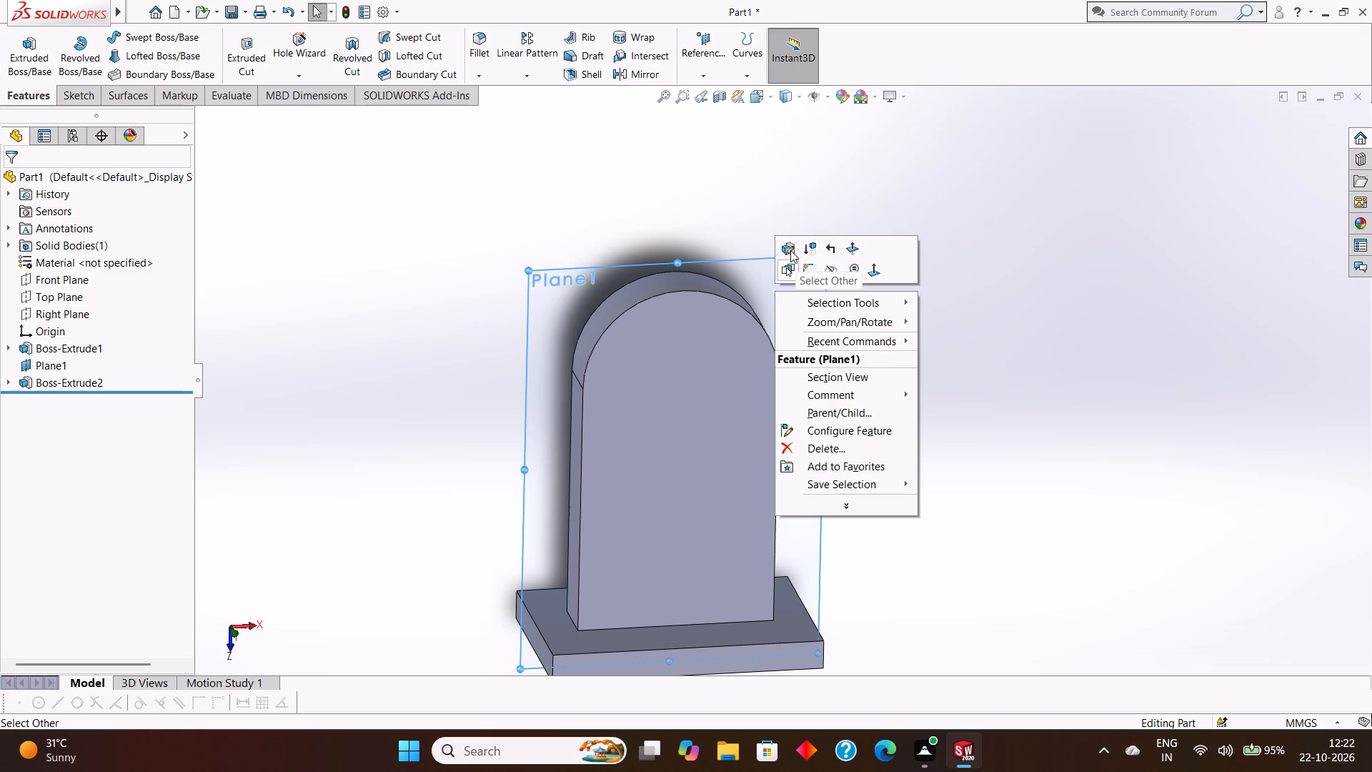
{"action": "left_click", "coordinate": [827, 264]}
Sketch a circle of 35 mm radius on the upright's front face, centred on the rounded top's arc centre.
{"action": "left_click", "coordinate": [655, 381]}
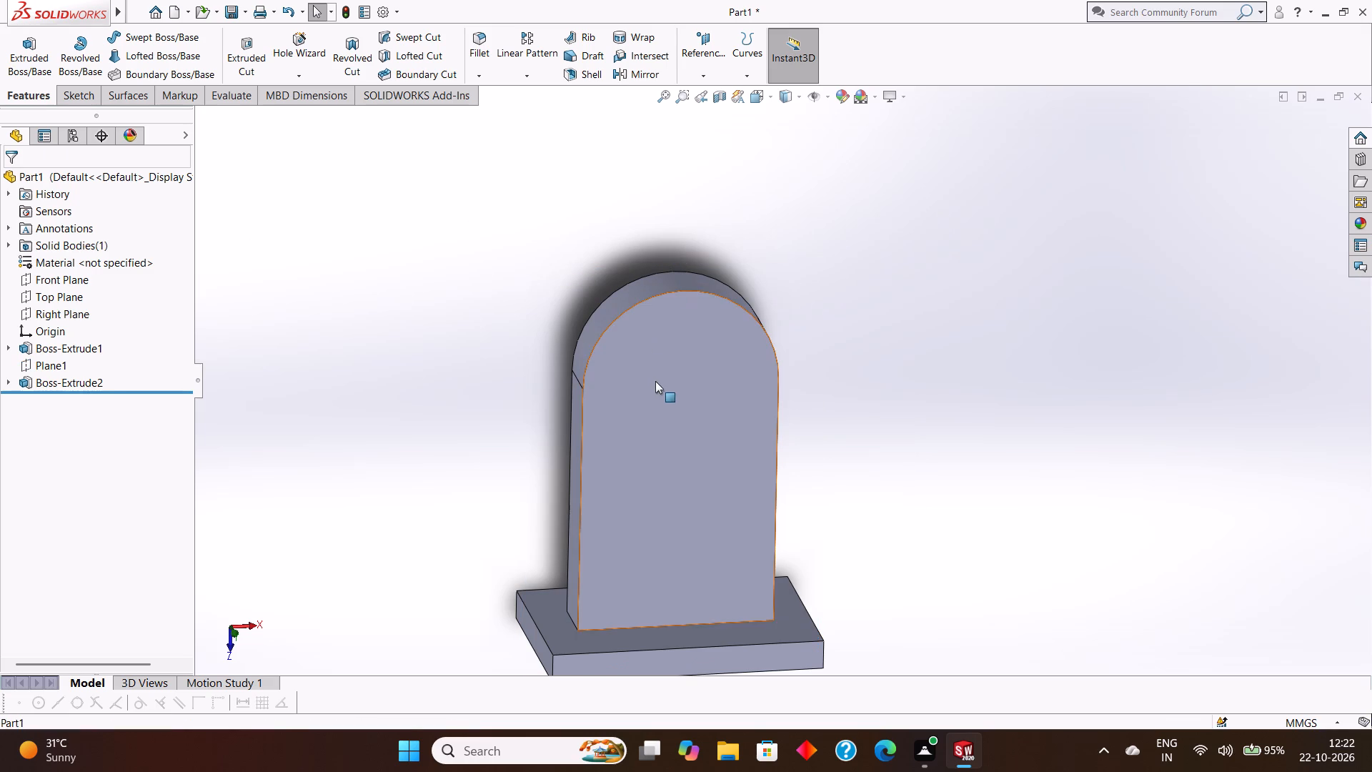
{"action": "left_click", "coordinate": [720, 338]}
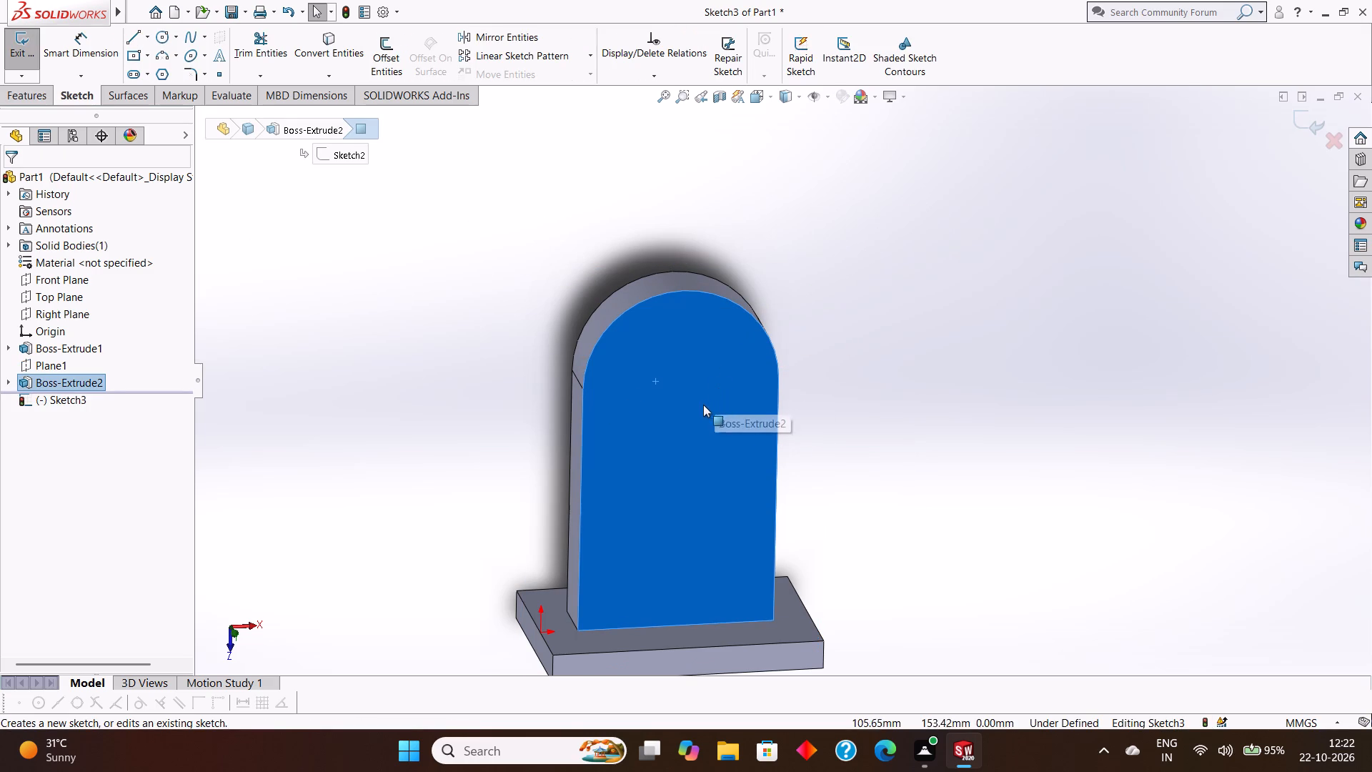
{"action": "key", "text": "ctrl+8"}
{"action": "key", "text": "Escape"}
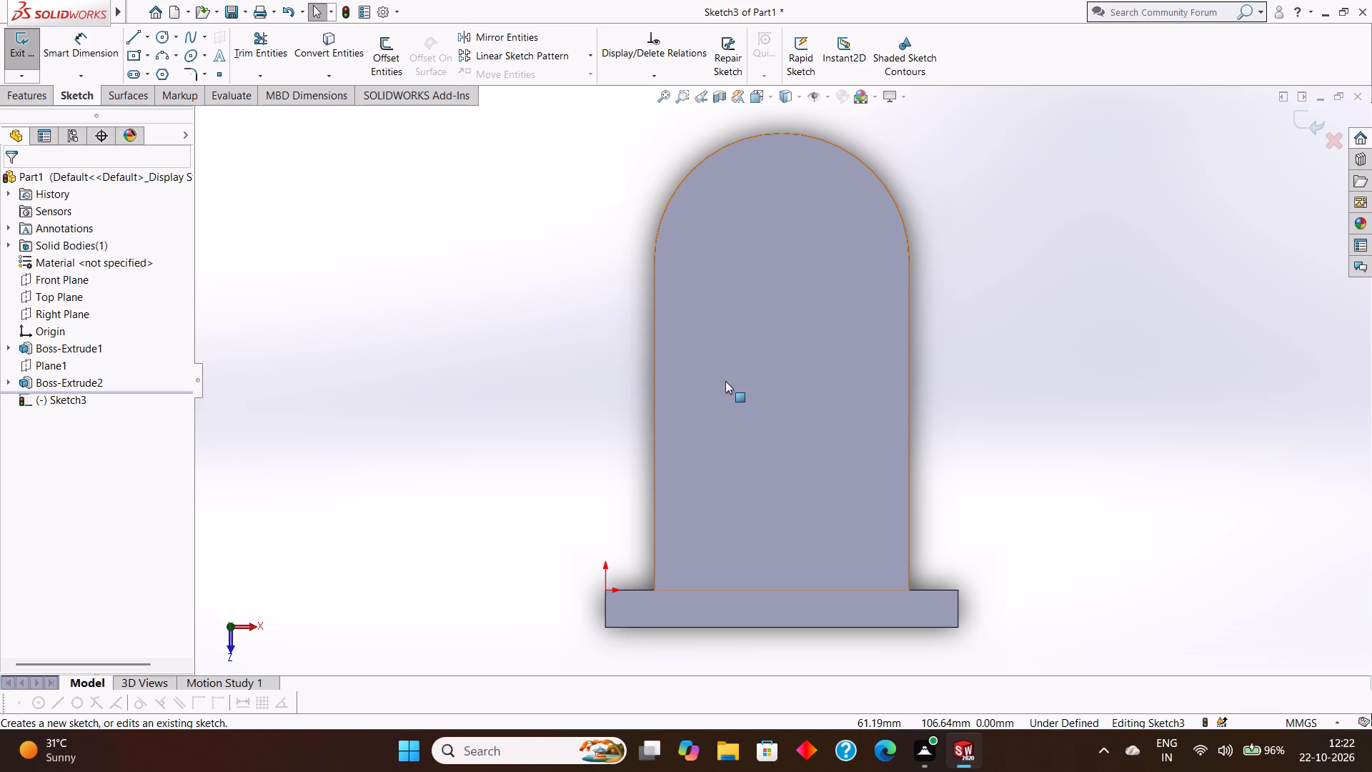
{"action": "left_click", "coordinate": [158, 34]}
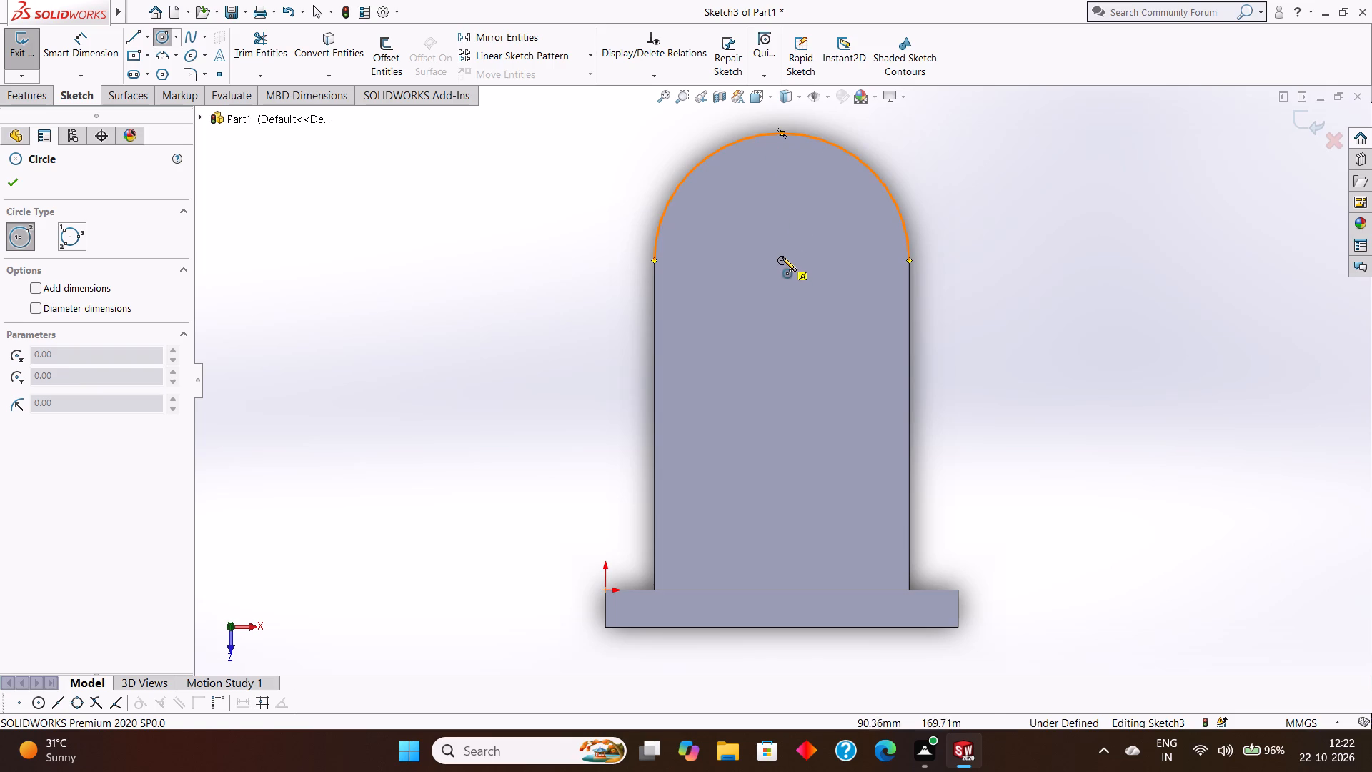
{"action": "left_click_drag", "start_coordinate": [782, 257], "coordinate": [827, 320]}
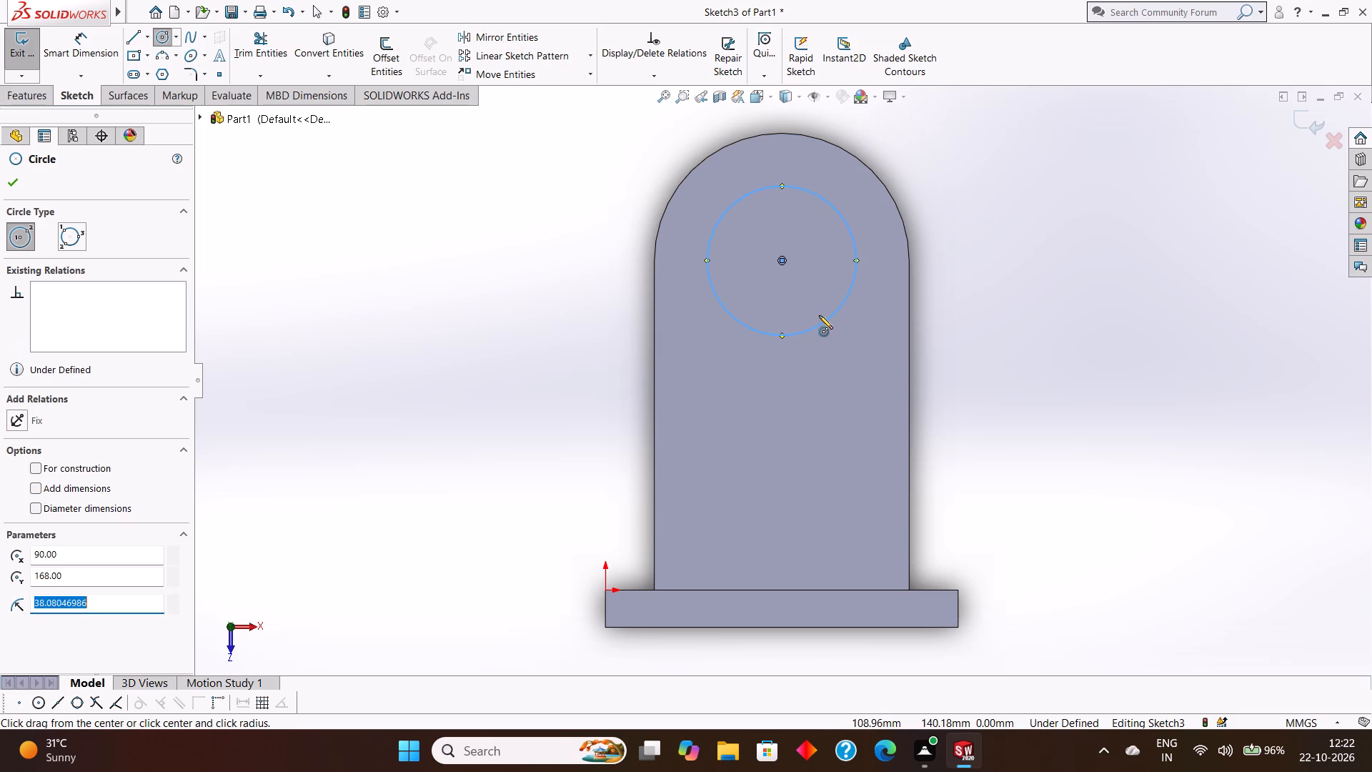
{"action": "type", "text": "35"}
{"action": "key", "text": "Return"}
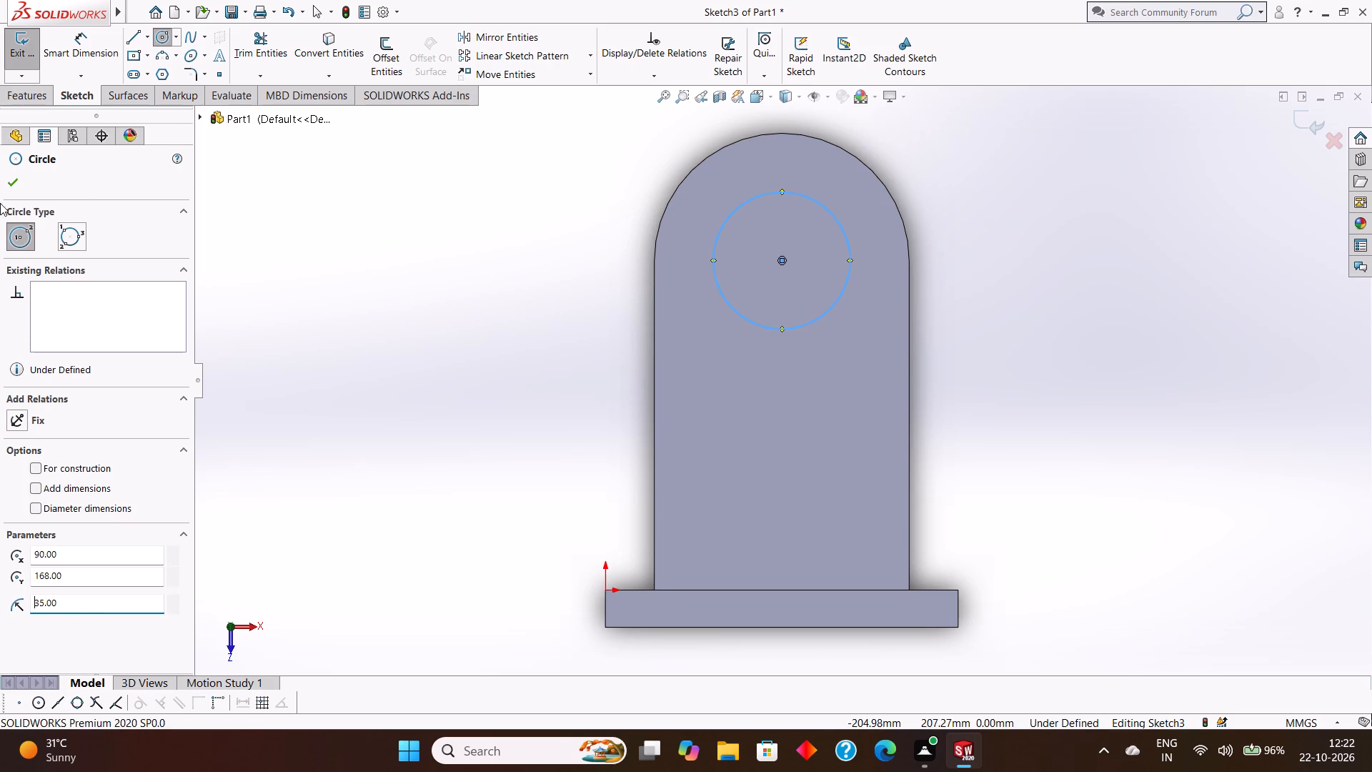
{"action": "left_click", "coordinate": [7, 180]}
Dimension the new circle's diameter at 70 mm.
{"action": "left_click", "coordinate": [93, 49]}
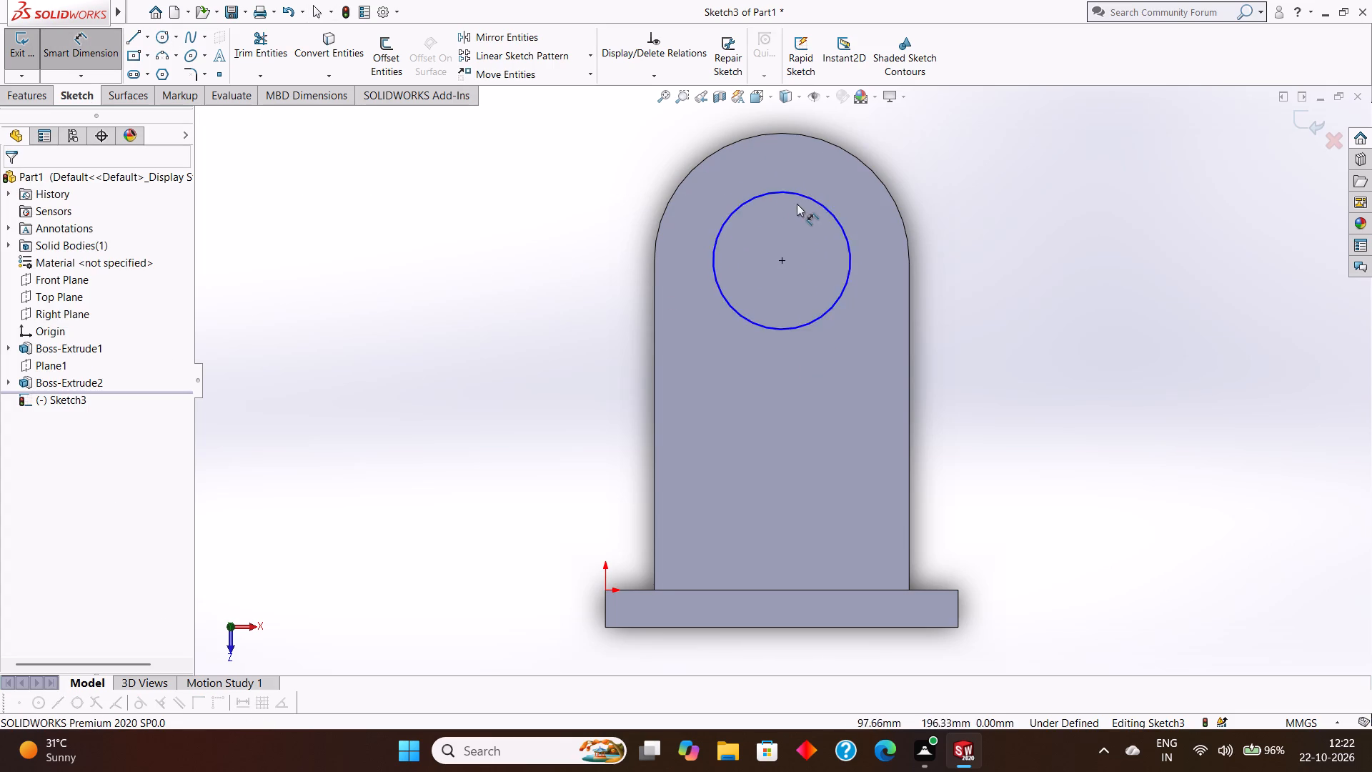
{"action": "left_click", "coordinate": [798, 194]}
{"action": "left_click", "coordinate": [1070, 217]}
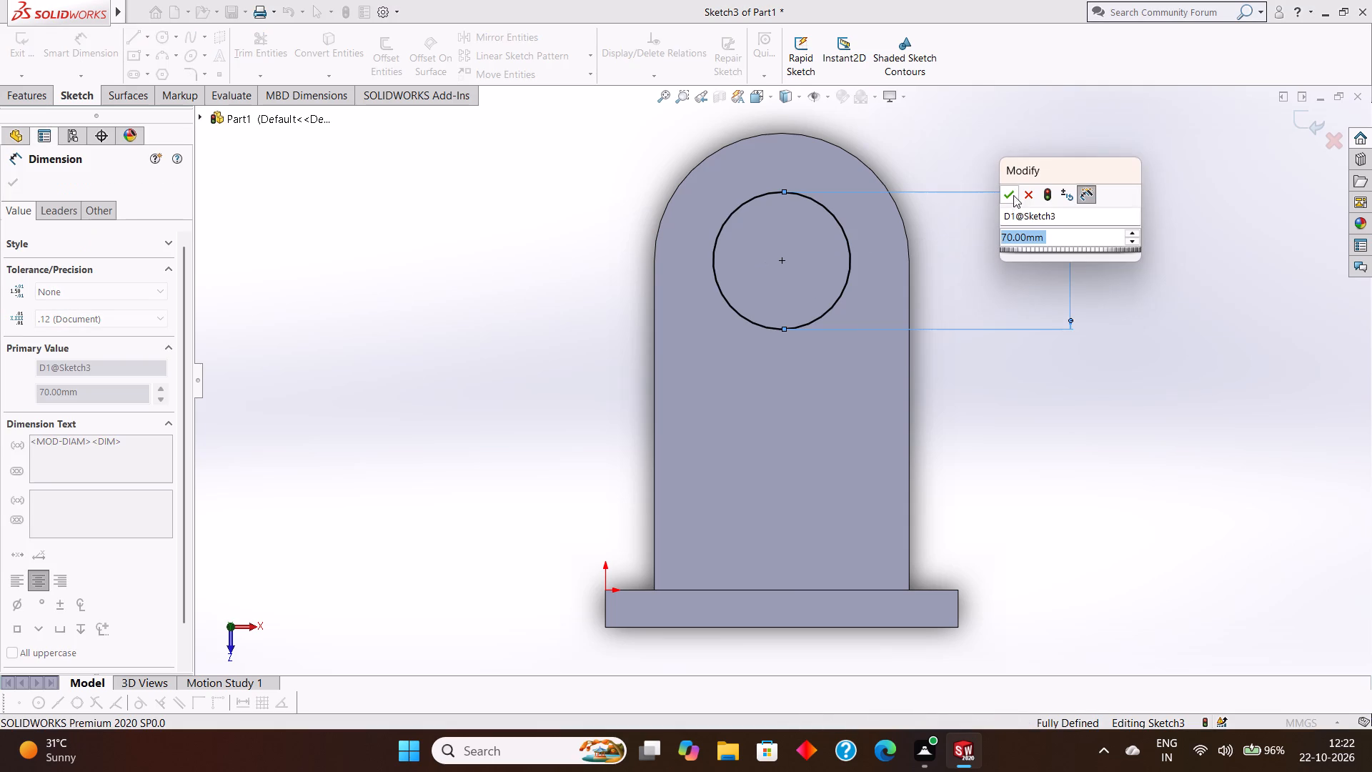
{"action": "left_click", "coordinate": [1012, 193]}
{"action": "left_click", "coordinate": [13, 179]}
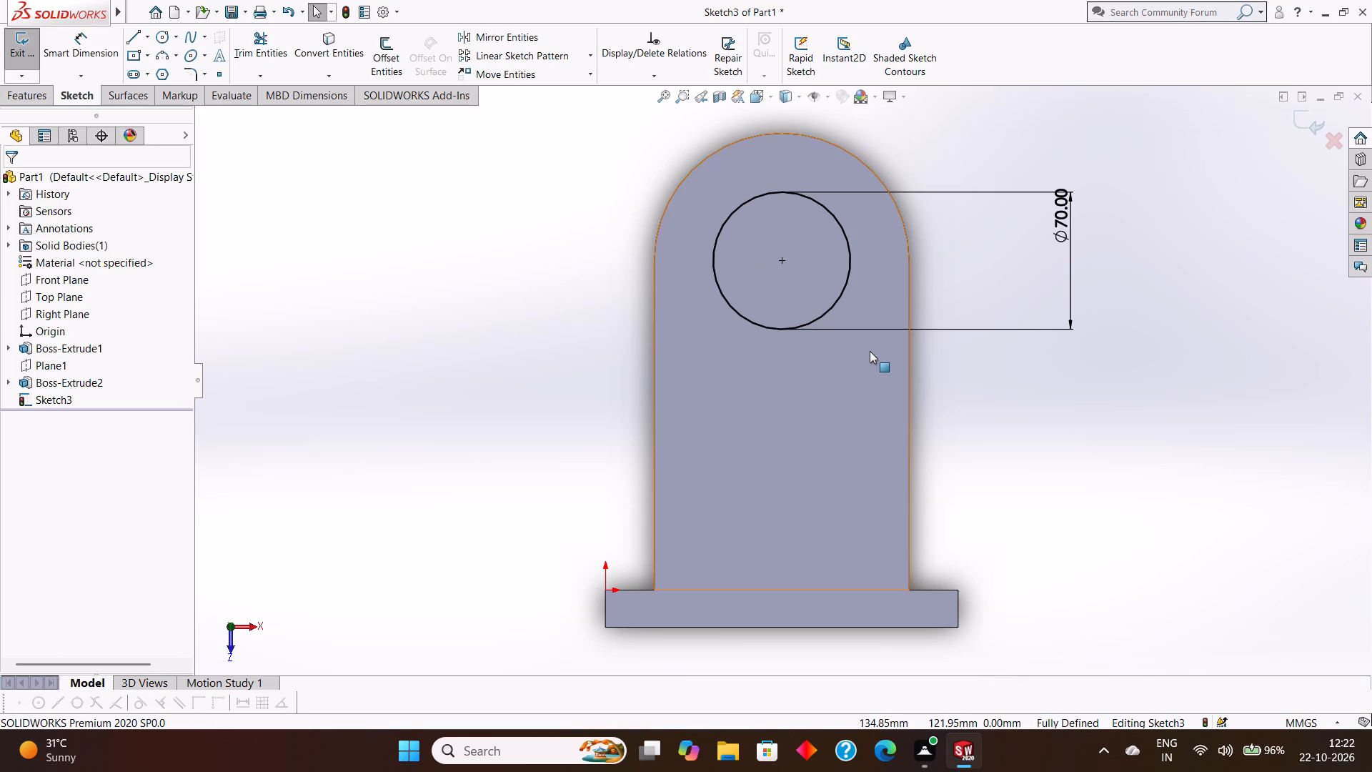
Sketch a second circle of 50 mm radius around the 70 mm circle, sharing its centre.
{"action": "scroll", "coordinate": [870, 351], "scroll_direction": "up", "scroll_amount": 1}
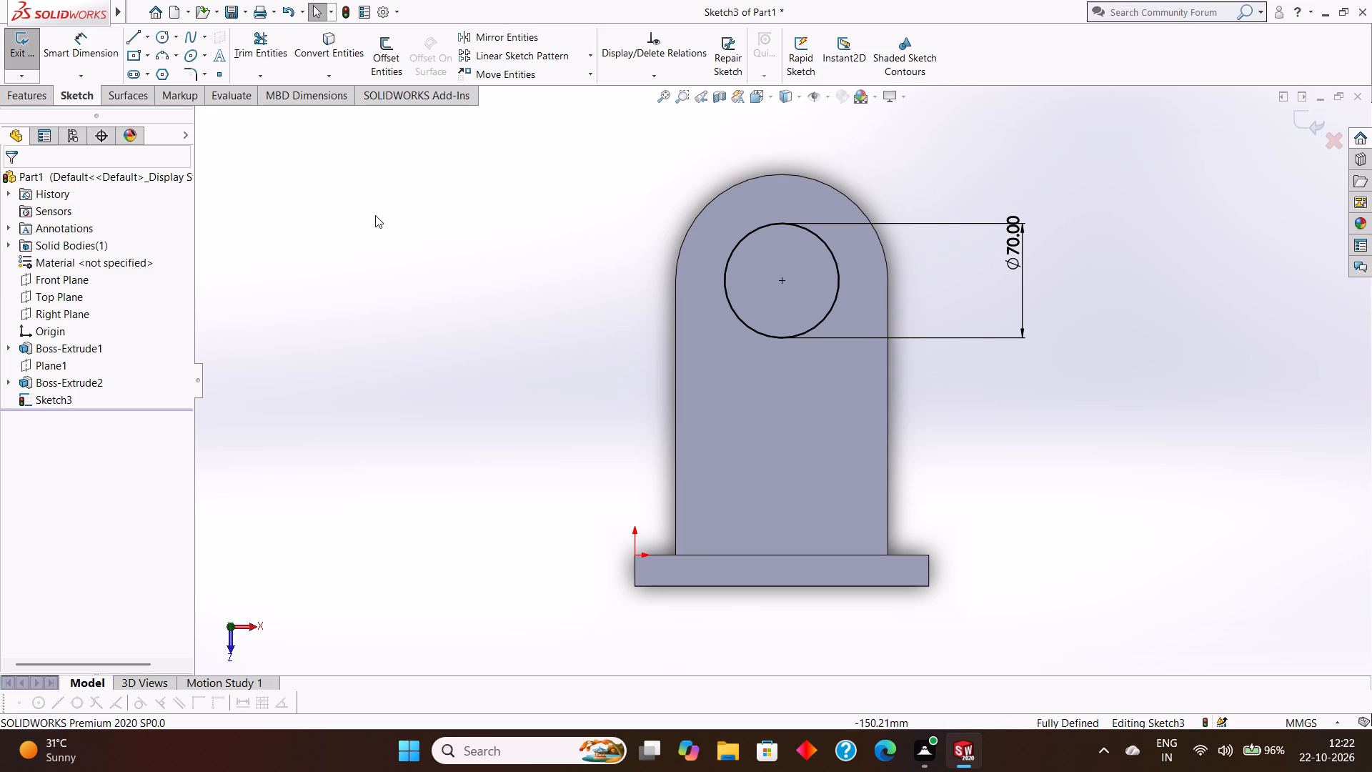
{"action": "left_click", "coordinate": [154, 40]}
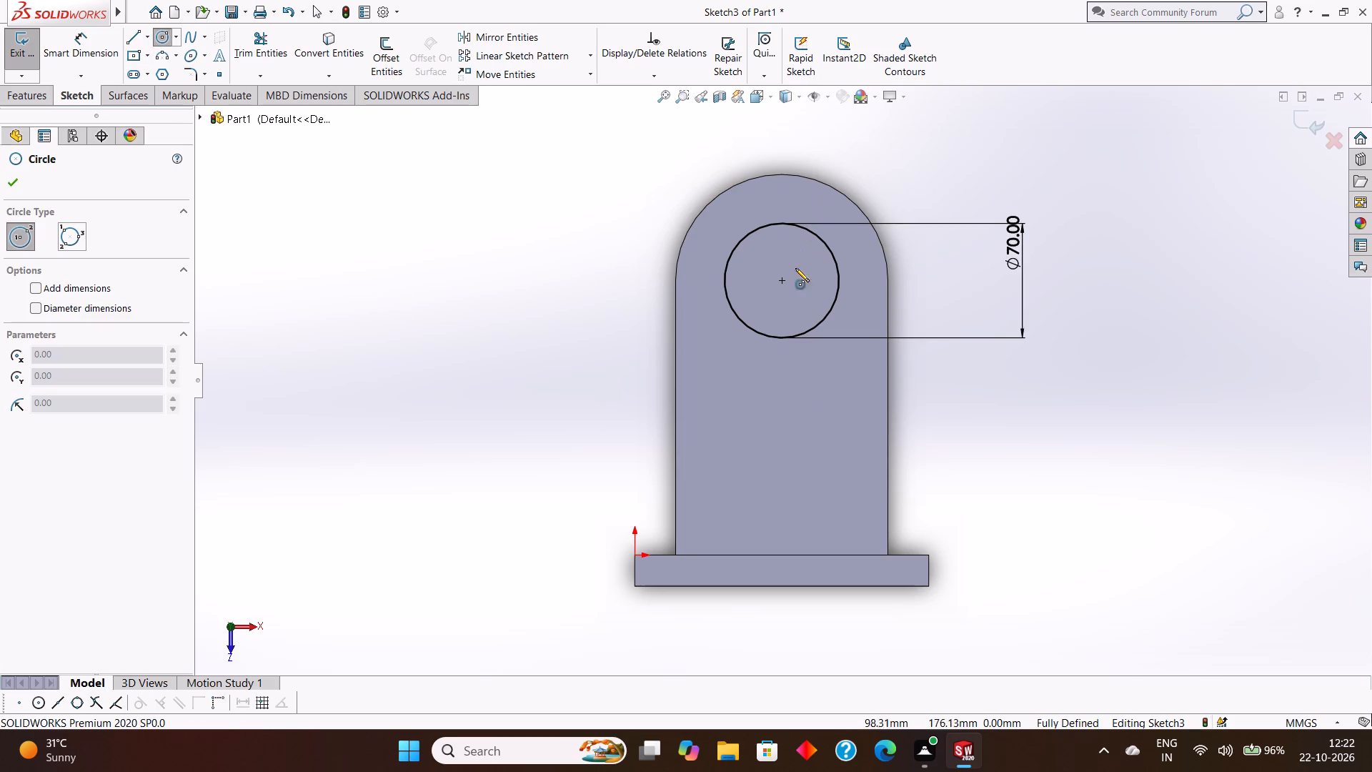
{"action": "left_click_drag", "start_coordinate": [784, 282], "coordinate": [841, 340]}
{"action": "type", "text": "50"}
{"action": "key", "text": "Return"}
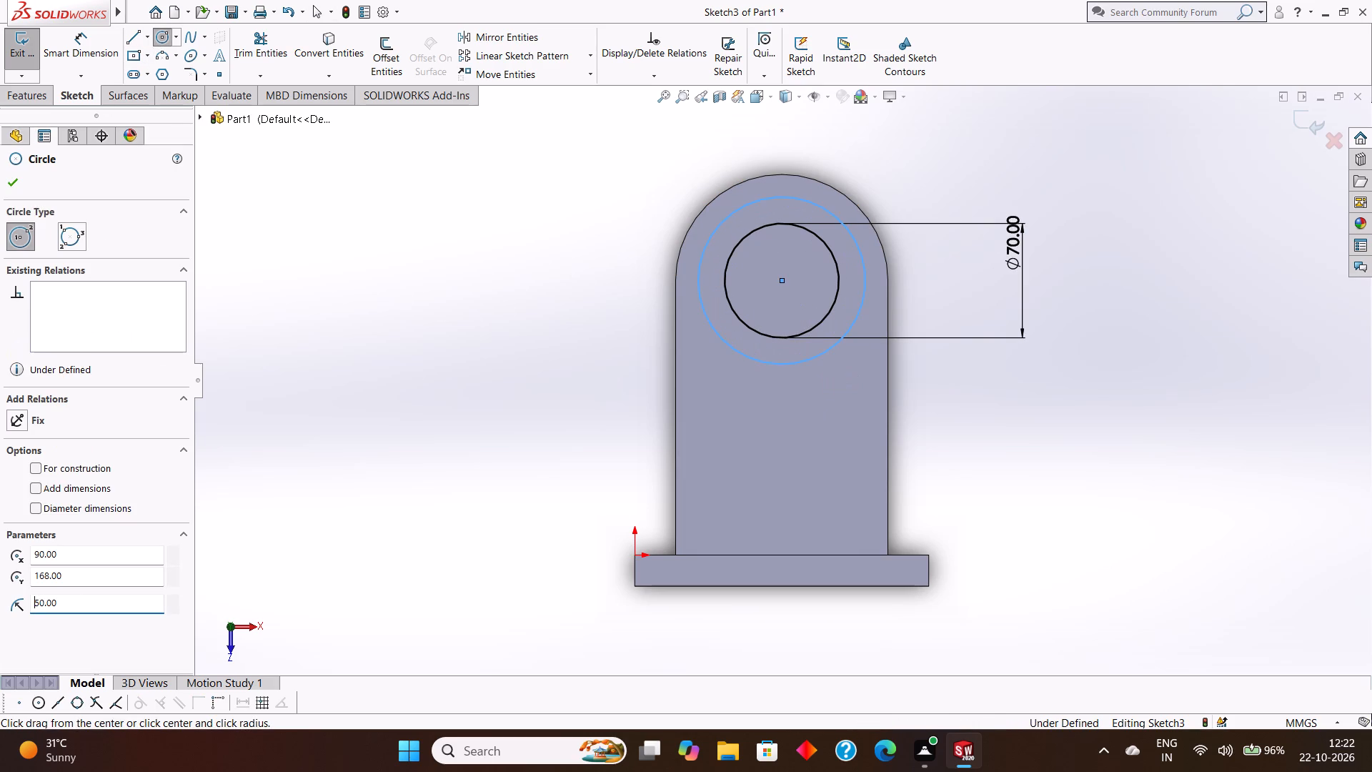
{"action": "left_click", "coordinate": [16, 187]}
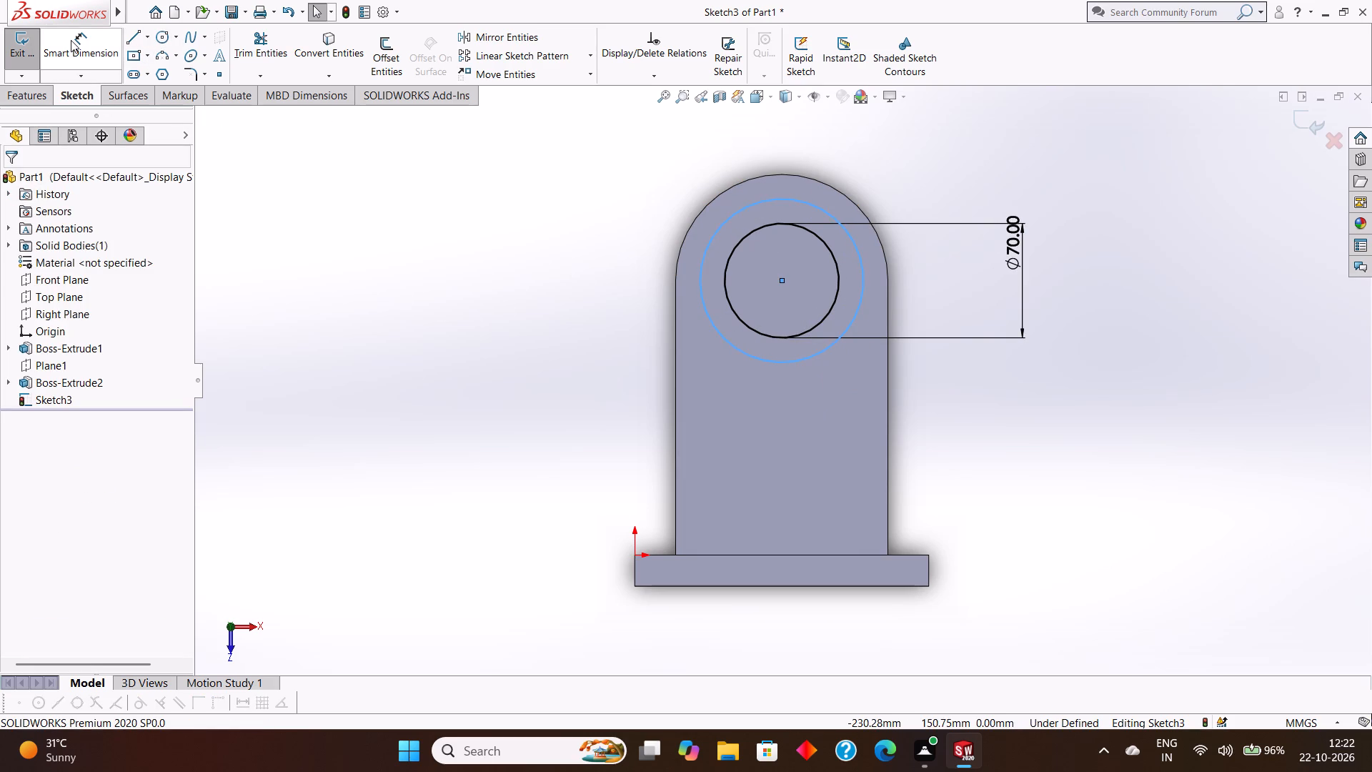
Dimension the outer concentric circle's diameter at 100 mm.
{"action": "left_click", "coordinate": [71, 40]}
{"action": "left_click_drag", "start_coordinate": [814, 202], "coordinate": [828, 205]}
{"action": "left_click", "coordinate": [1128, 222]}
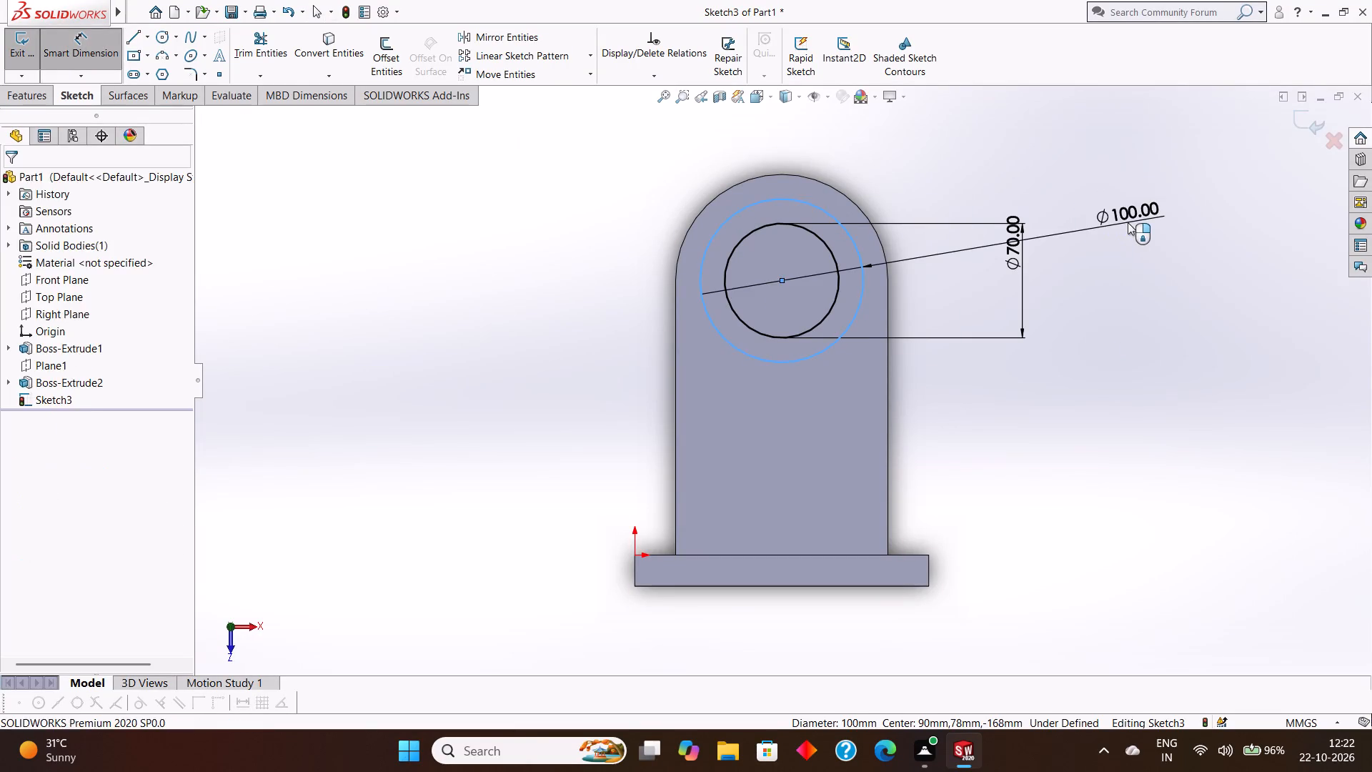
{"action": "left_click", "coordinate": [1070, 203]}
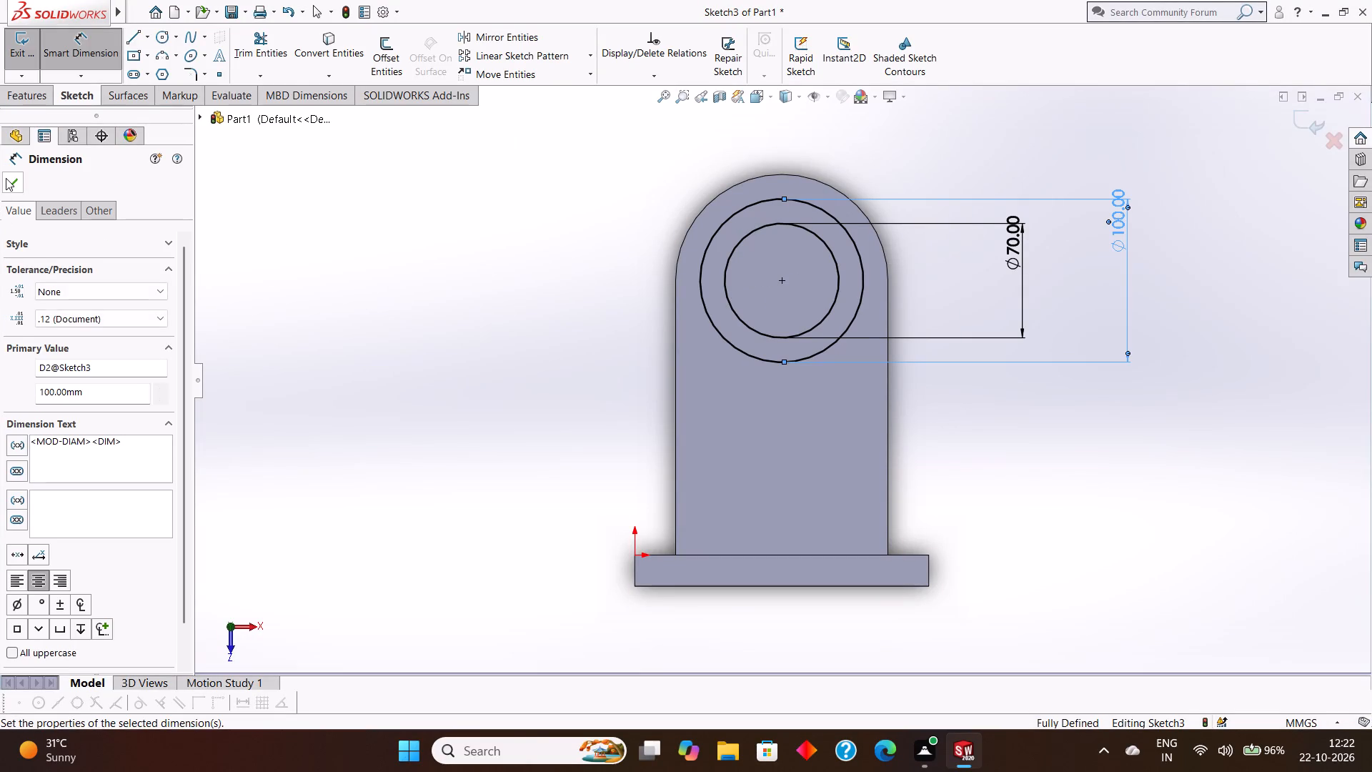
{"action": "left_click", "coordinate": [6, 178]}
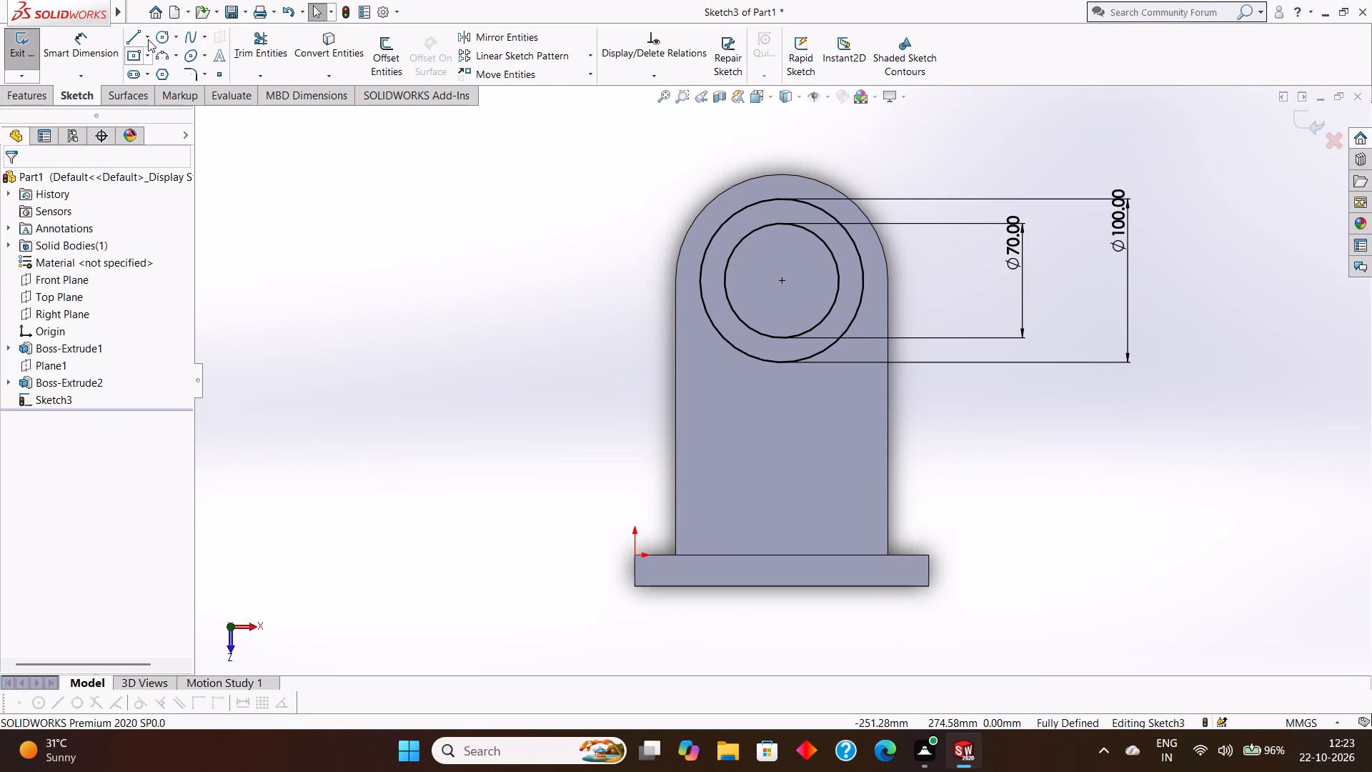
Draw two vertical centerlines from the circles' common centre, one up and one down to the 100 mm circle.
{"action": "left_click", "coordinate": [148, 39]}
{"action": "left_click", "coordinate": [151, 74]}
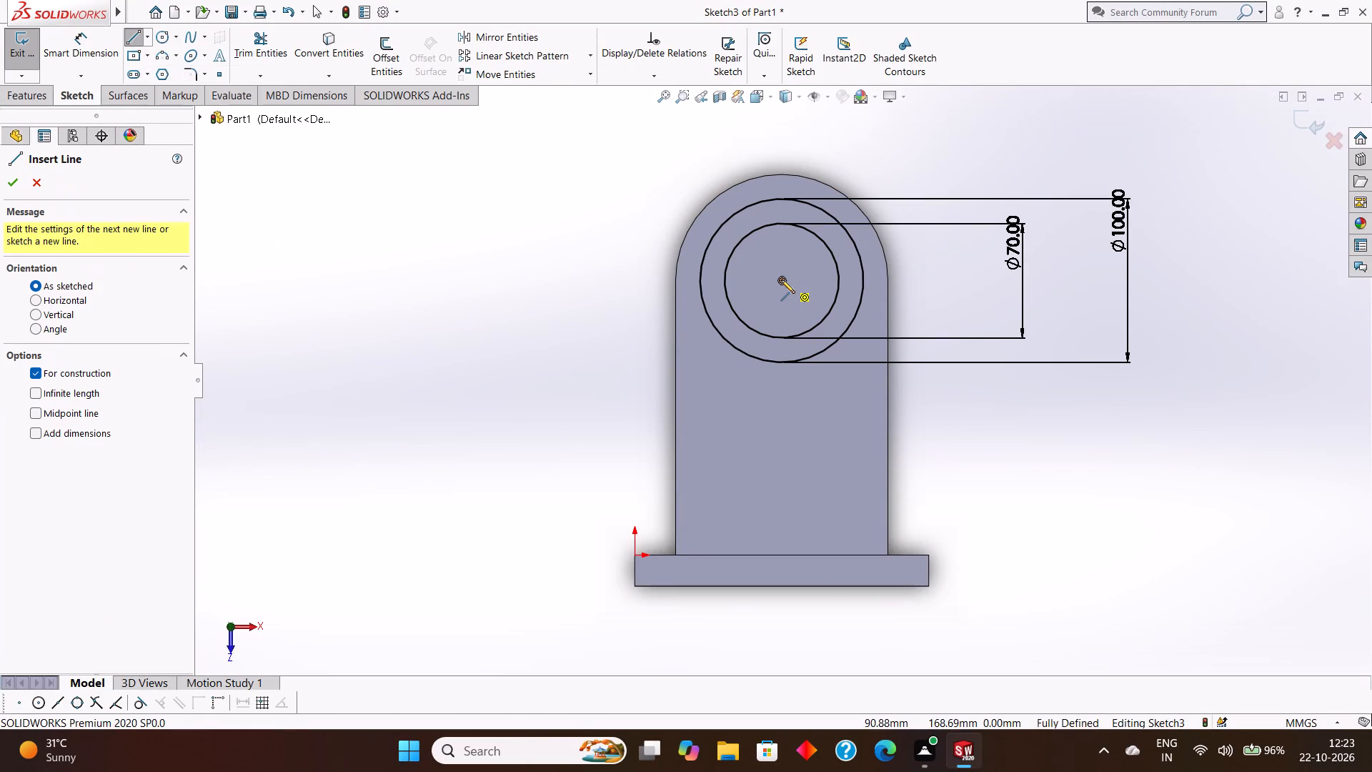
{"action": "left_click", "coordinate": [781, 279]}
{"action": "left_click", "coordinate": [781, 199]}
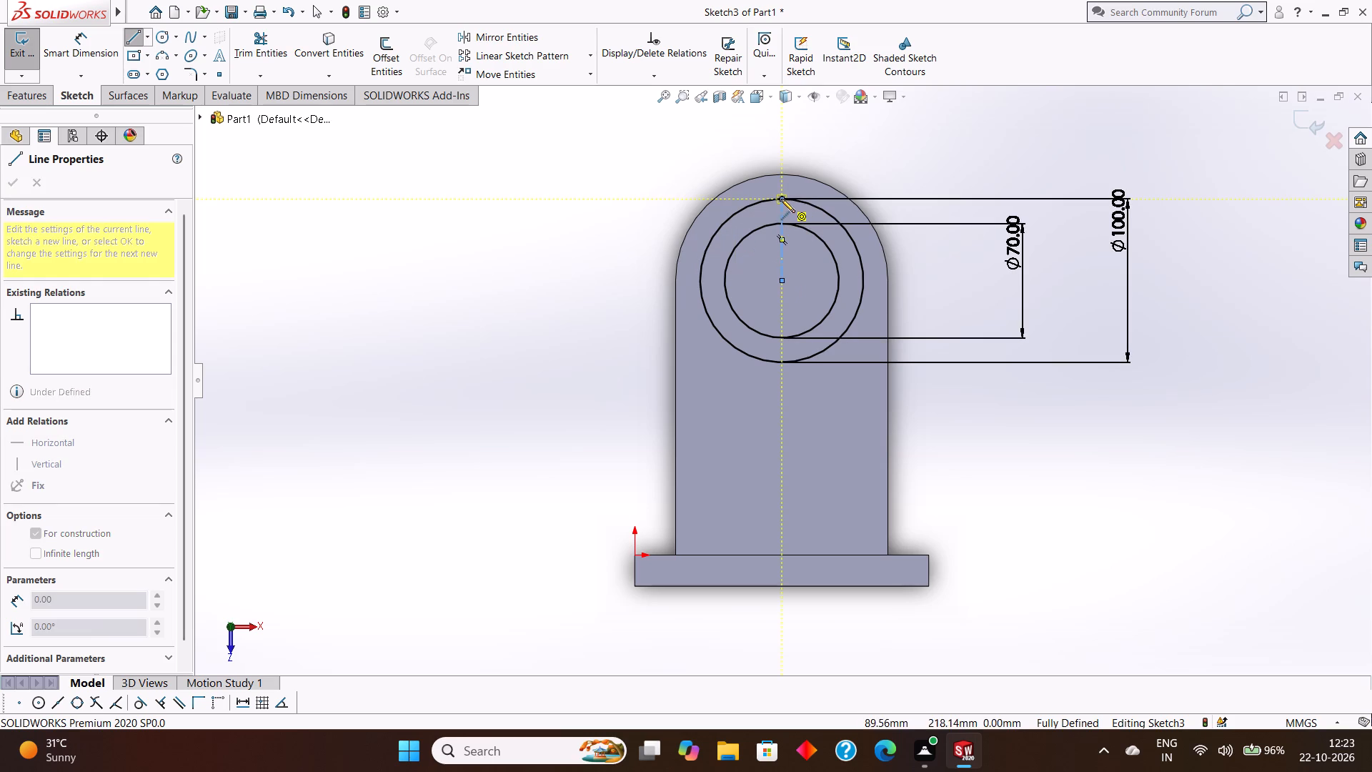
{"action": "key", "text": "Escape"}
{"action": "key", "text": "Return"}
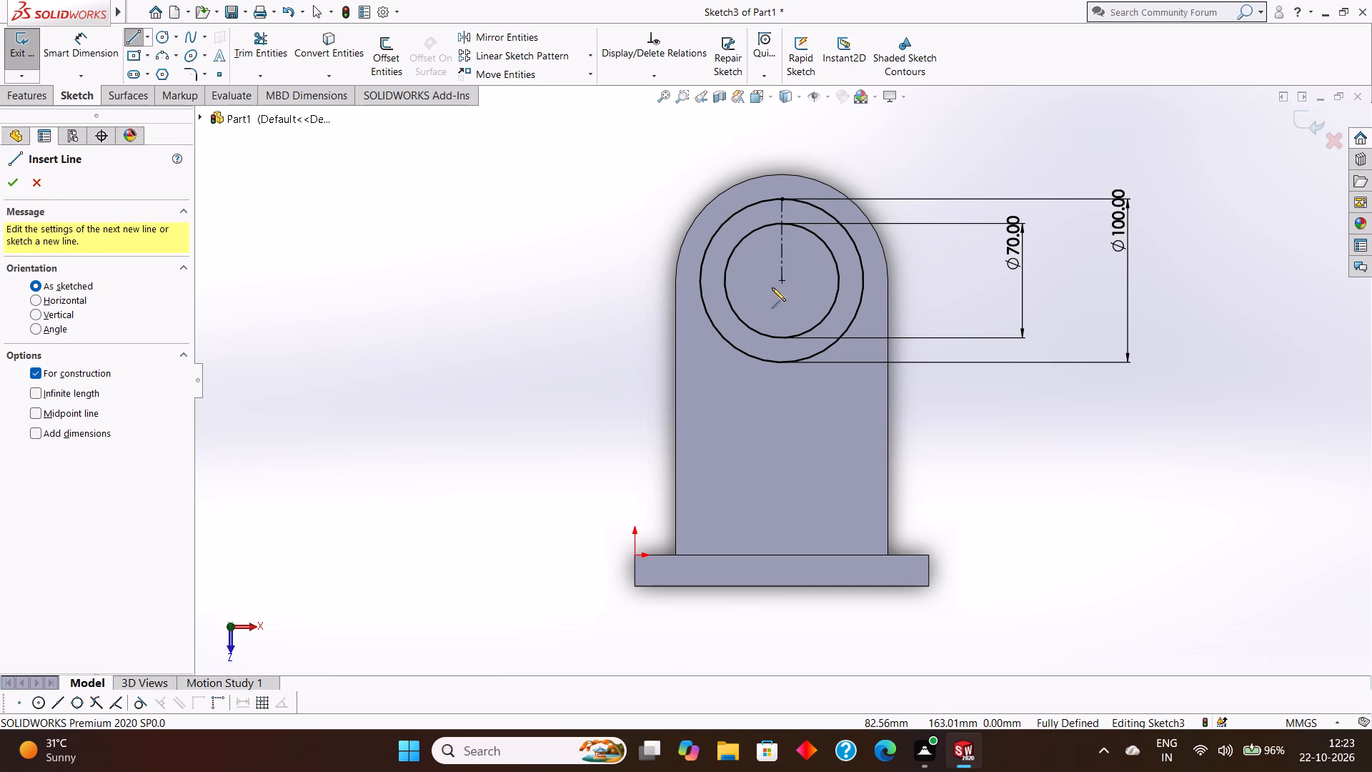
{"action": "left_click", "coordinate": [782, 283]}
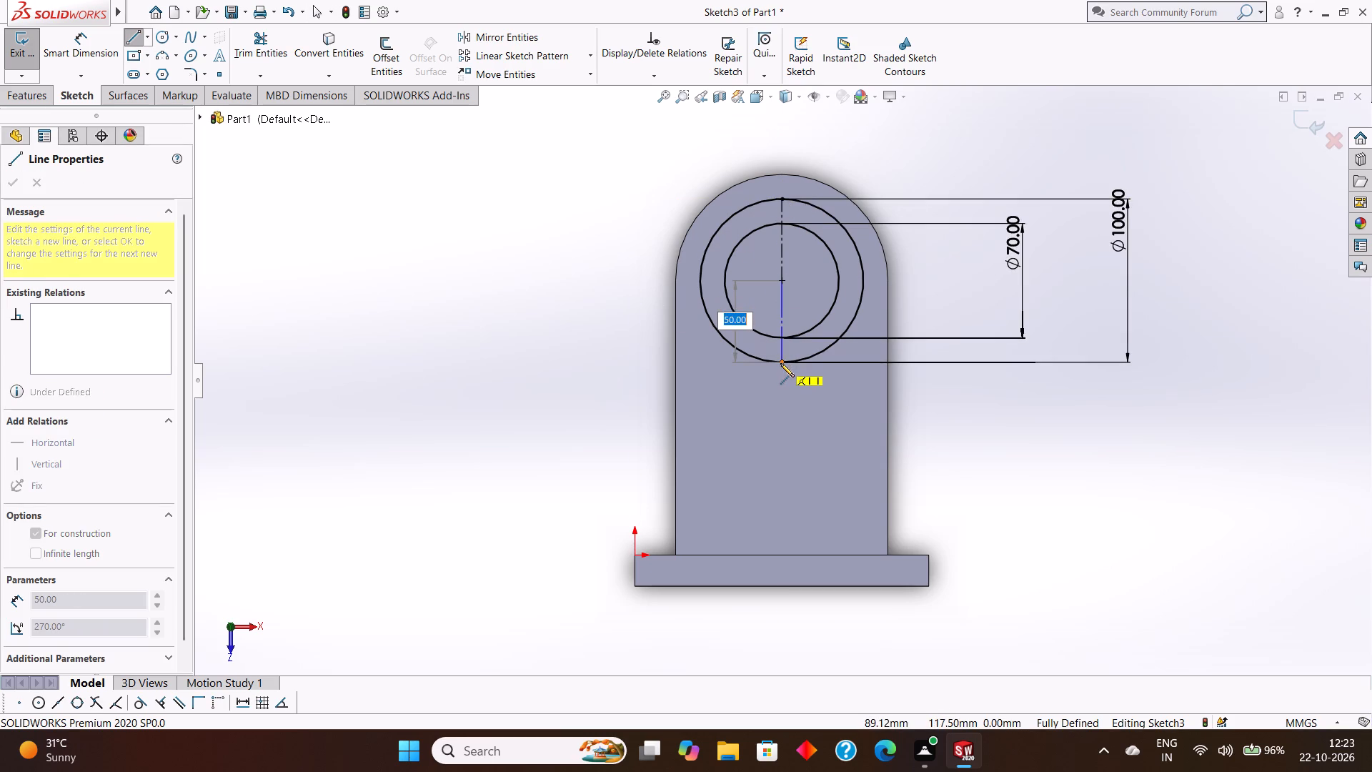
{"action": "left_click", "coordinate": [780, 363]}
{"action": "key", "text": "Escape"}
{"action": "key", "text": "Return"}
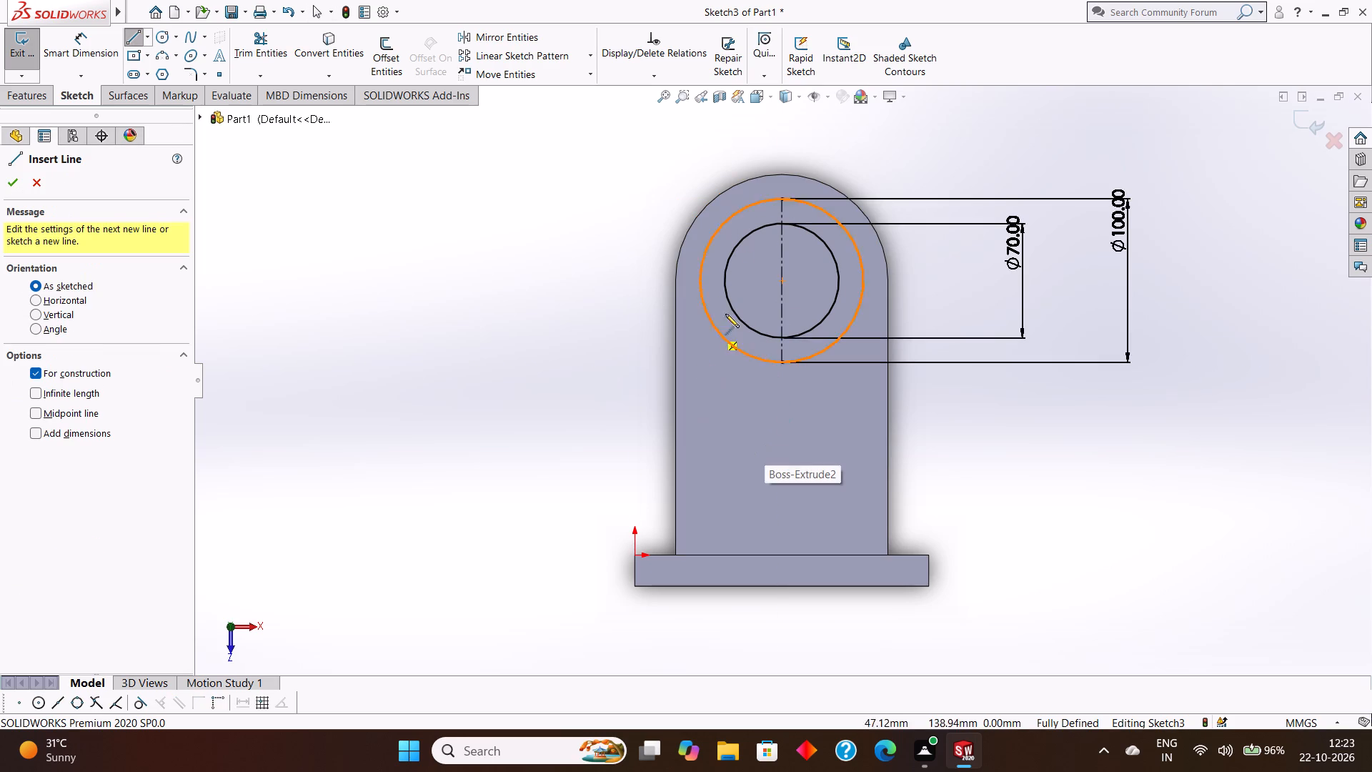
Draw two horizontal centerlines from the common centre, one out to each side of the 100 mm circle.
{"action": "left_click", "coordinate": [780, 279]}
{"action": "left_click", "coordinate": [699, 282]}
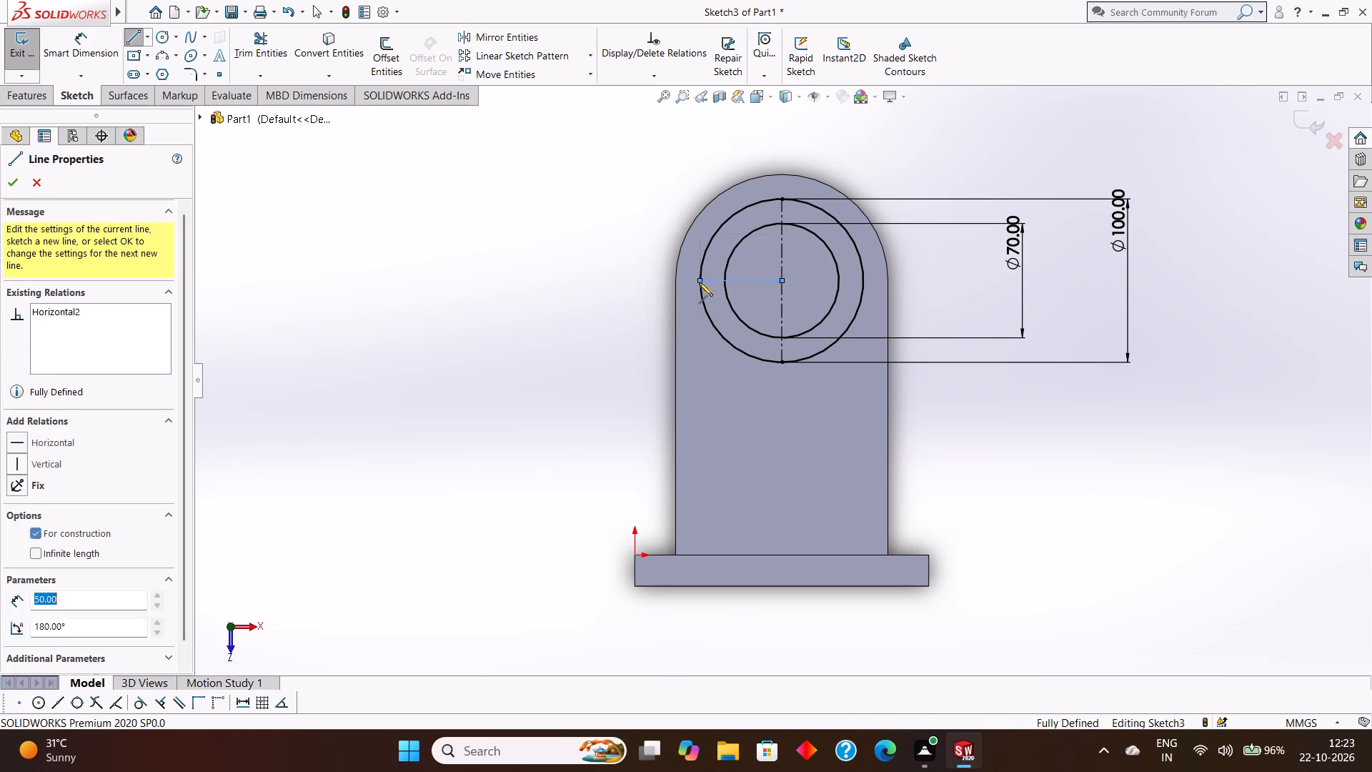
{"action": "key", "text": "Escape"}
{"action": "key", "text": "Escape"}
{"action": "key", "text": "Return"}
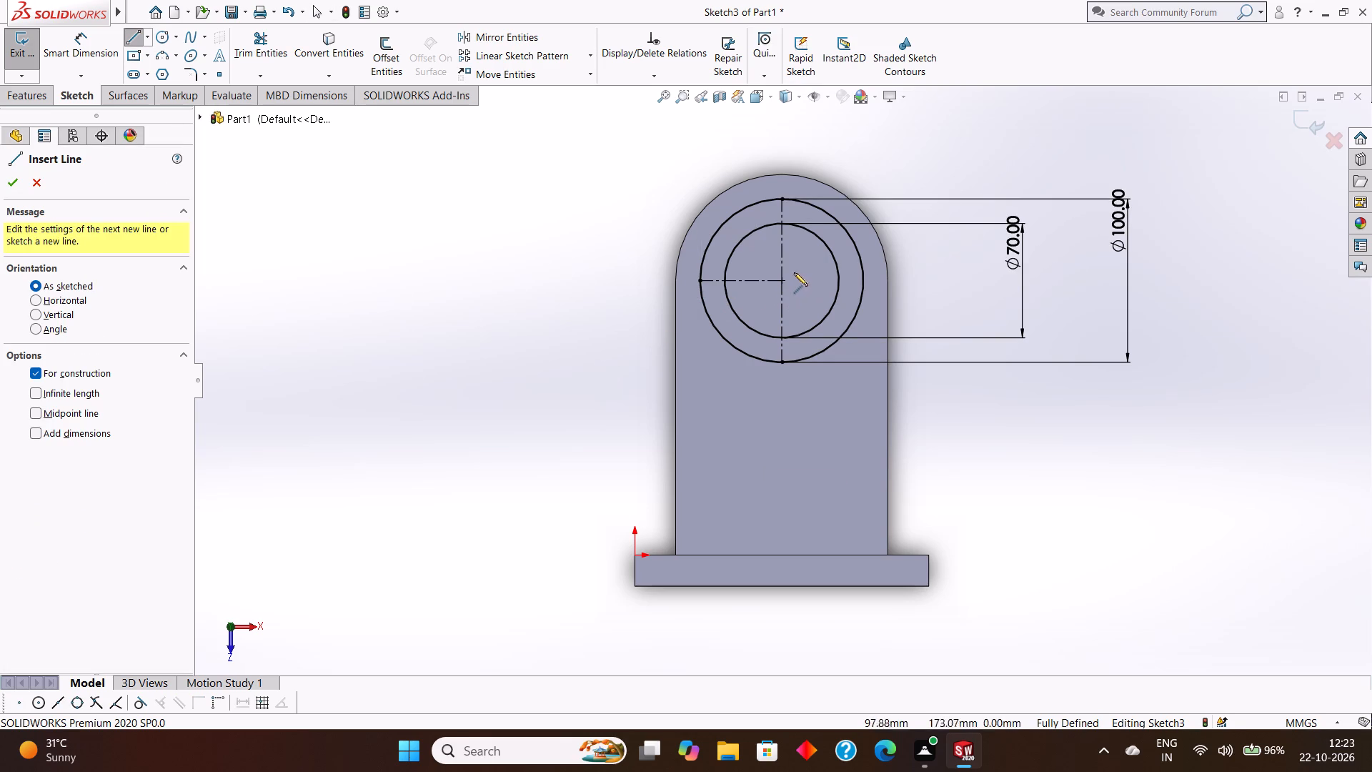
{"action": "left_click", "coordinate": [783, 279]}
{"action": "left_click", "coordinate": [865, 283]}
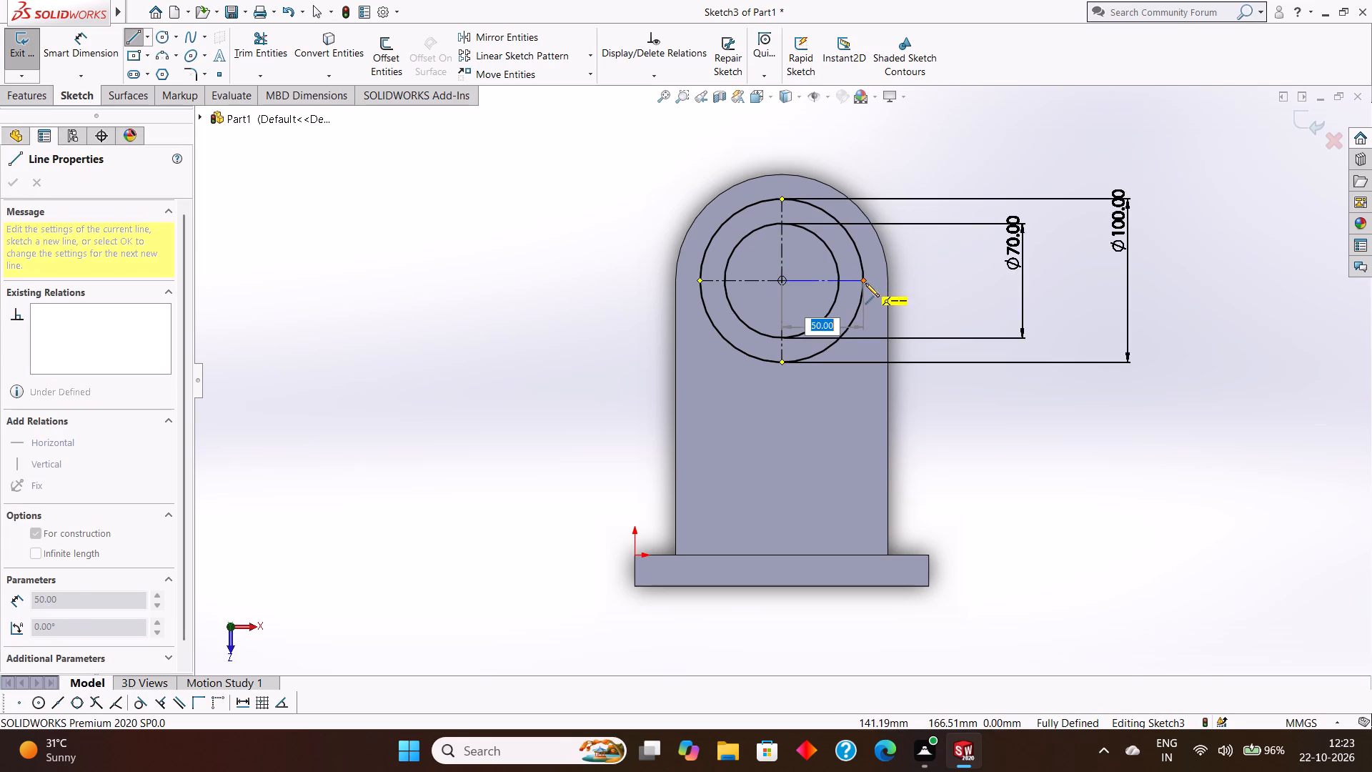
{"action": "key", "text": "Escape"}
{"action": "key", "text": "Escape"}
Sketch a small circle of about 11.5 mm radius centred where the vertical centerline meets the top of the 100 mm circle.
{"action": "scroll", "coordinate": [841, 240], "scroll_direction": "down", "scroll_amount": 2}
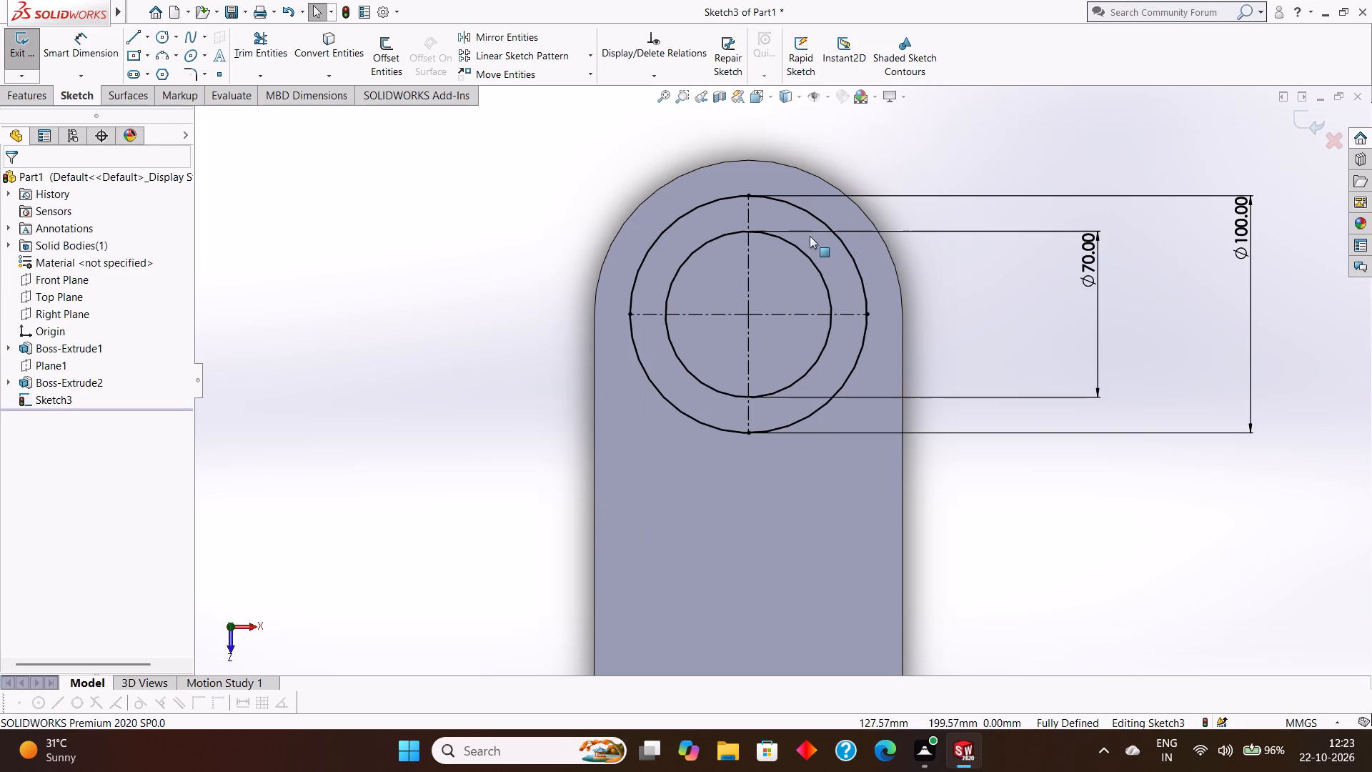
{"action": "left_click", "coordinate": [166, 38]}
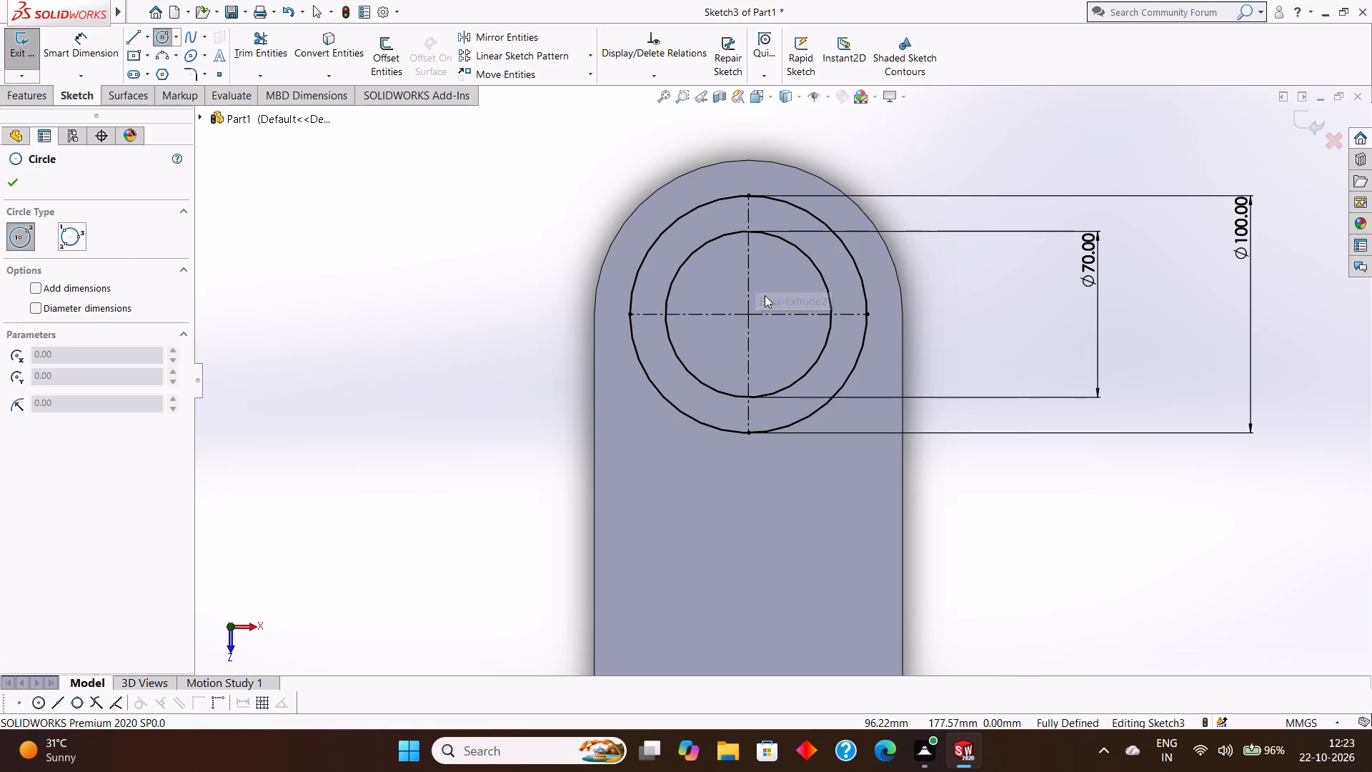
{"action": "scroll", "coordinate": [765, 295], "scroll_direction": "down", "scroll_amount": 1}
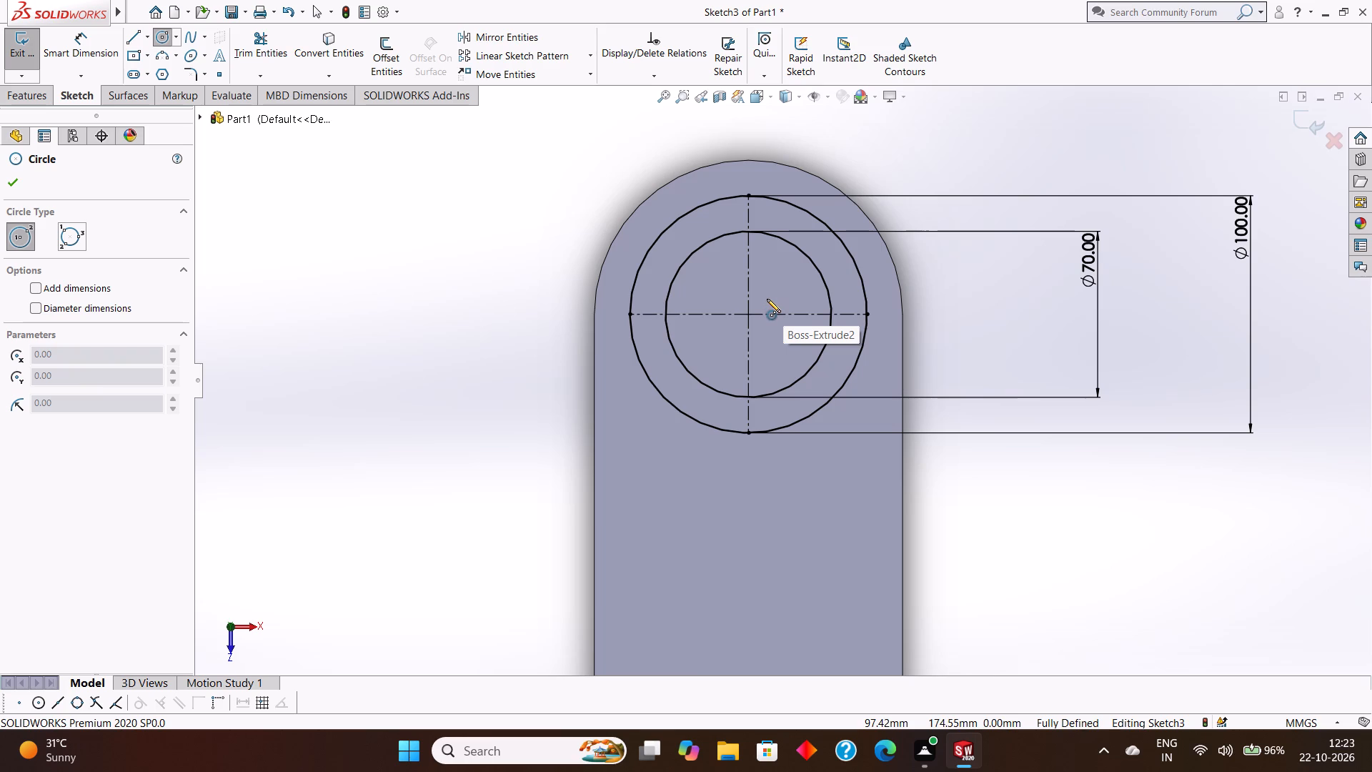
{"action": "scroll", "coordinate": [769, 301], "scroll_direction": "up", "scroll_amount": 1}
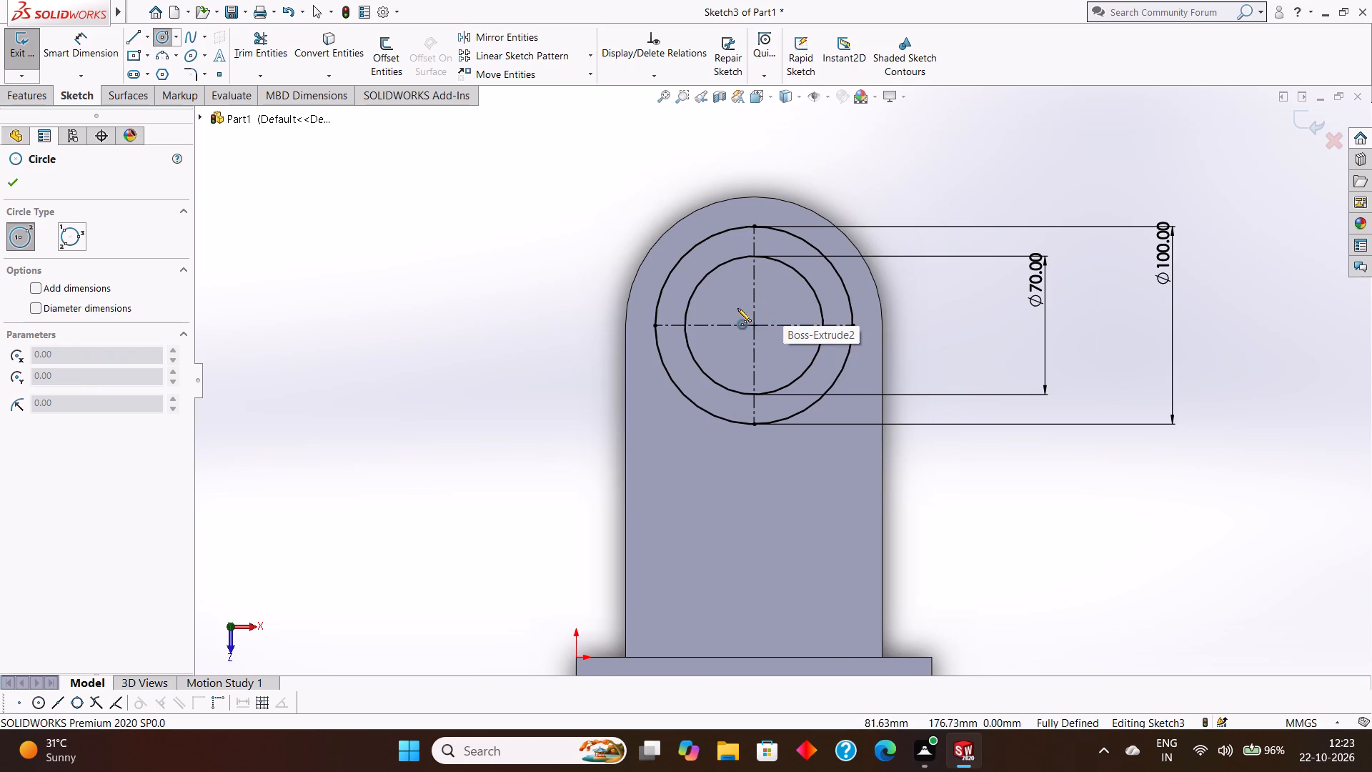
{"action": "scroll", "coordinate": [737, 308], "scroll_direction": "down", "scroll_amount": 1}
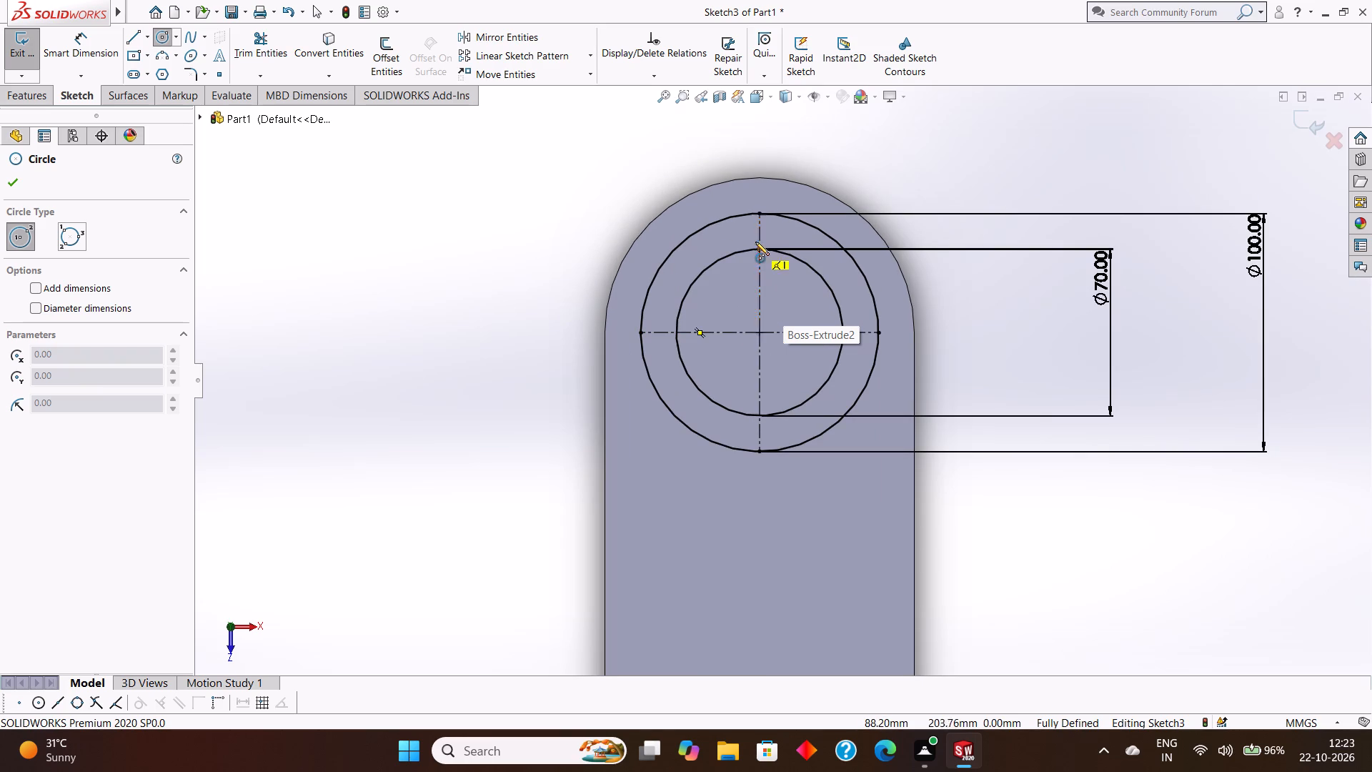
{"action": "scroll", "coordinate": [758, 228], "scroll_direction": "down", "scroll_amount": 1}
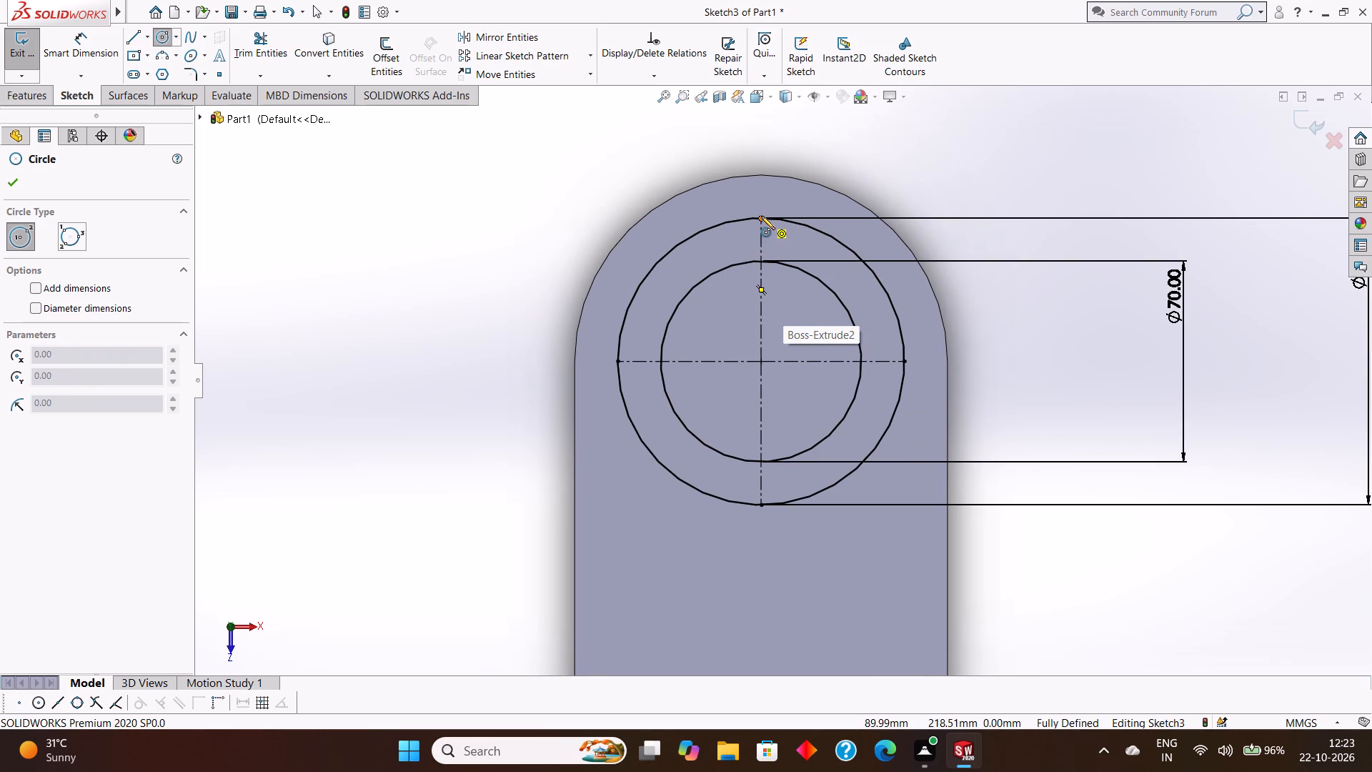
{"action": "left_click_drag", "start_coordinate": [761, 216], "coordinate": [780, 243]}
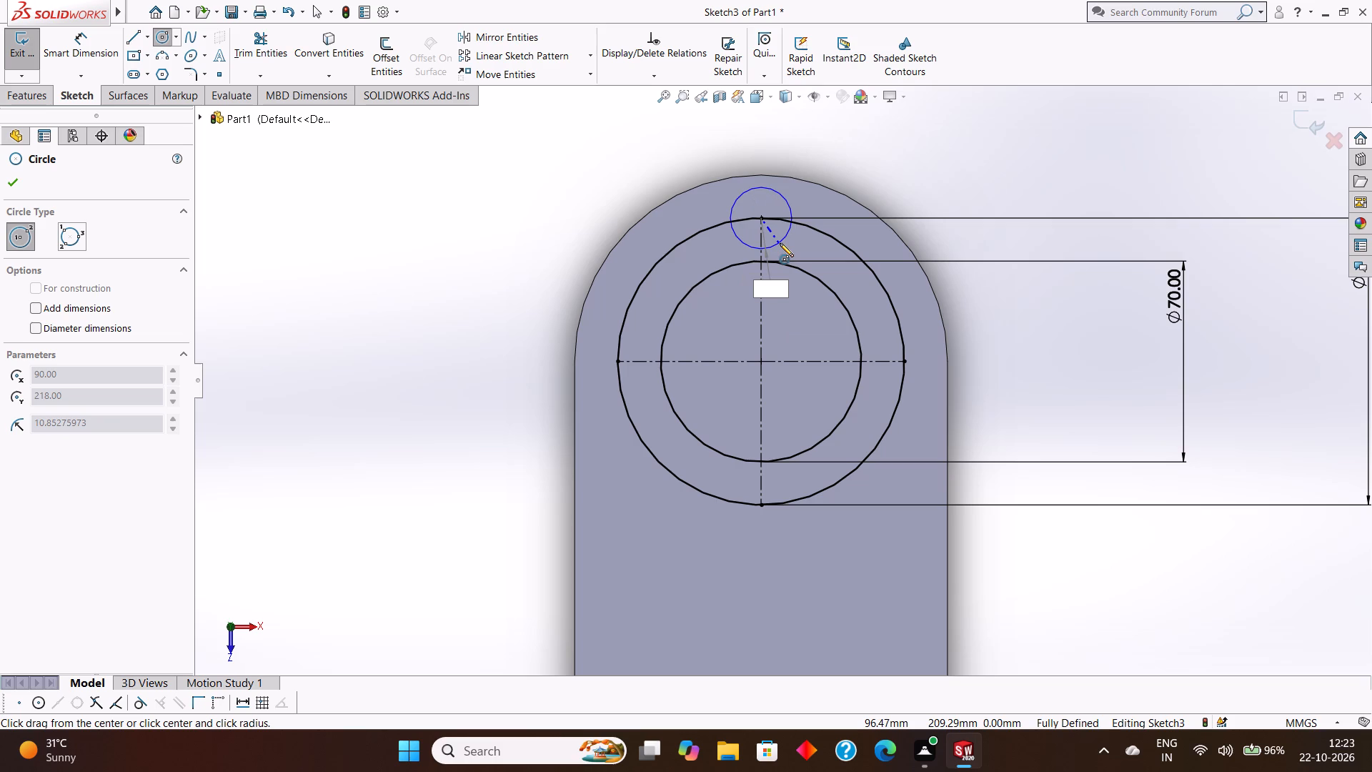
{"action": "left_click_drag", "start_coordinate": [780, 243], "coordinate": [782, 244]}
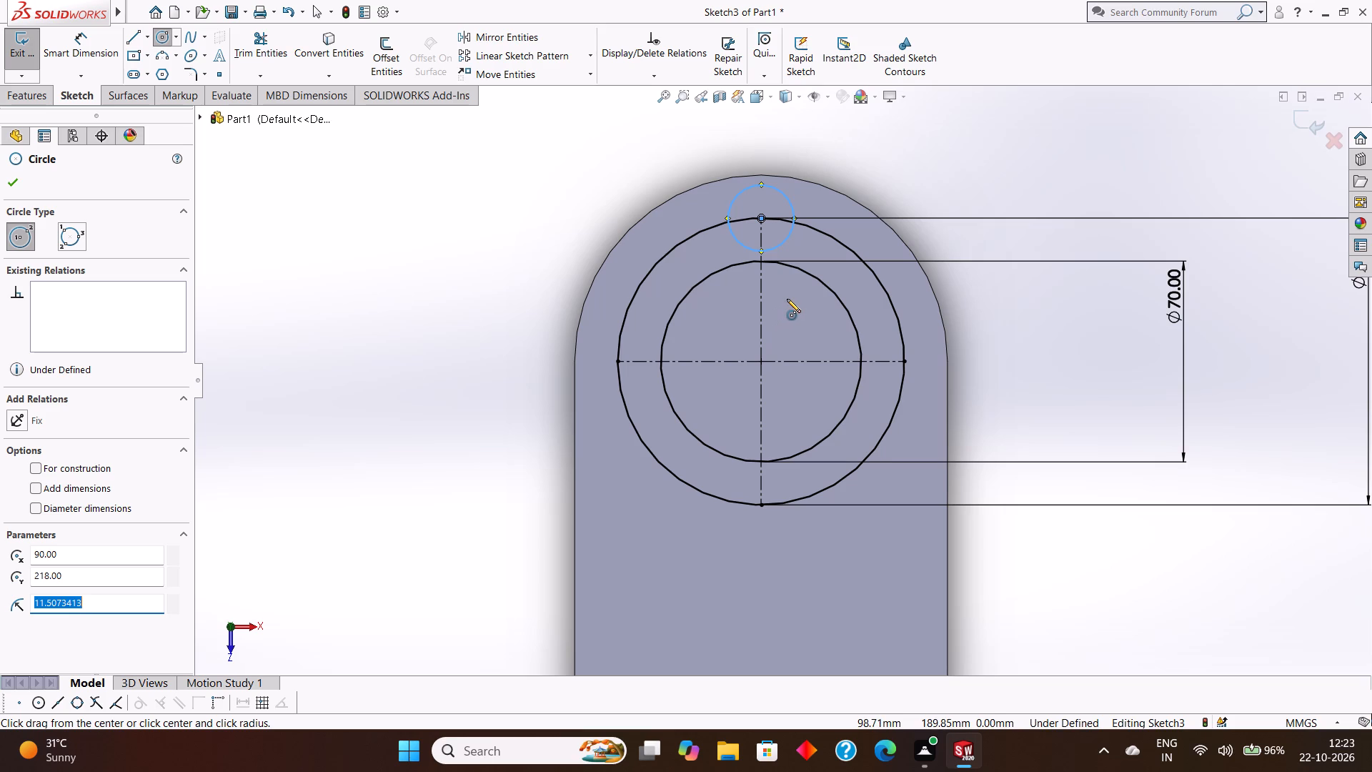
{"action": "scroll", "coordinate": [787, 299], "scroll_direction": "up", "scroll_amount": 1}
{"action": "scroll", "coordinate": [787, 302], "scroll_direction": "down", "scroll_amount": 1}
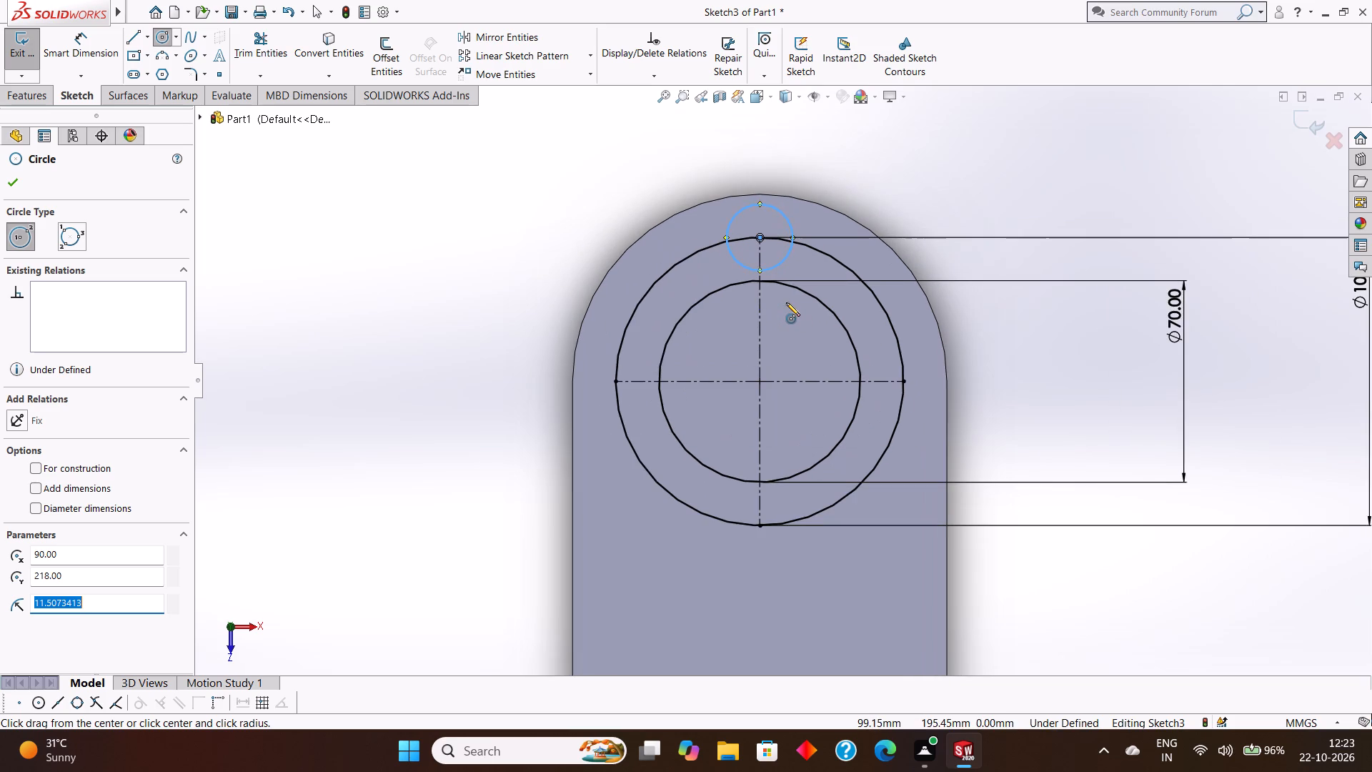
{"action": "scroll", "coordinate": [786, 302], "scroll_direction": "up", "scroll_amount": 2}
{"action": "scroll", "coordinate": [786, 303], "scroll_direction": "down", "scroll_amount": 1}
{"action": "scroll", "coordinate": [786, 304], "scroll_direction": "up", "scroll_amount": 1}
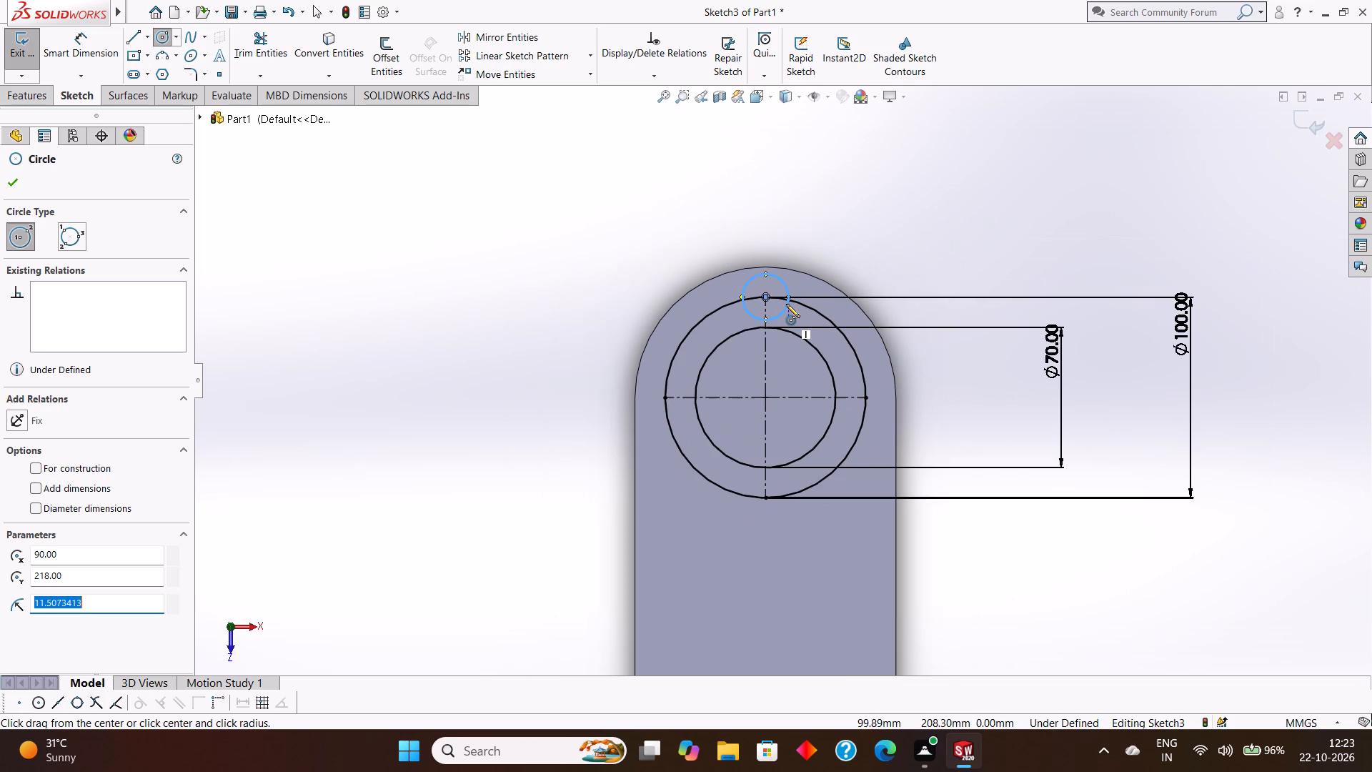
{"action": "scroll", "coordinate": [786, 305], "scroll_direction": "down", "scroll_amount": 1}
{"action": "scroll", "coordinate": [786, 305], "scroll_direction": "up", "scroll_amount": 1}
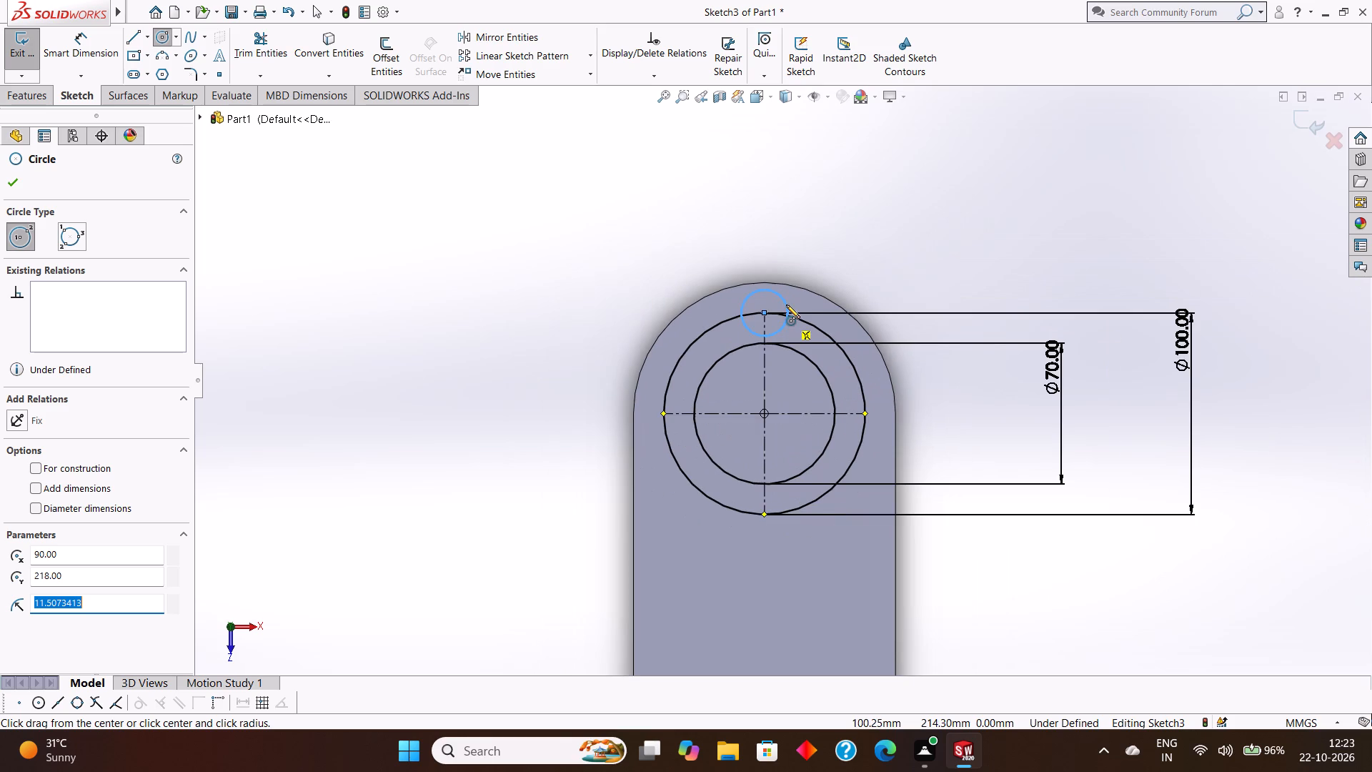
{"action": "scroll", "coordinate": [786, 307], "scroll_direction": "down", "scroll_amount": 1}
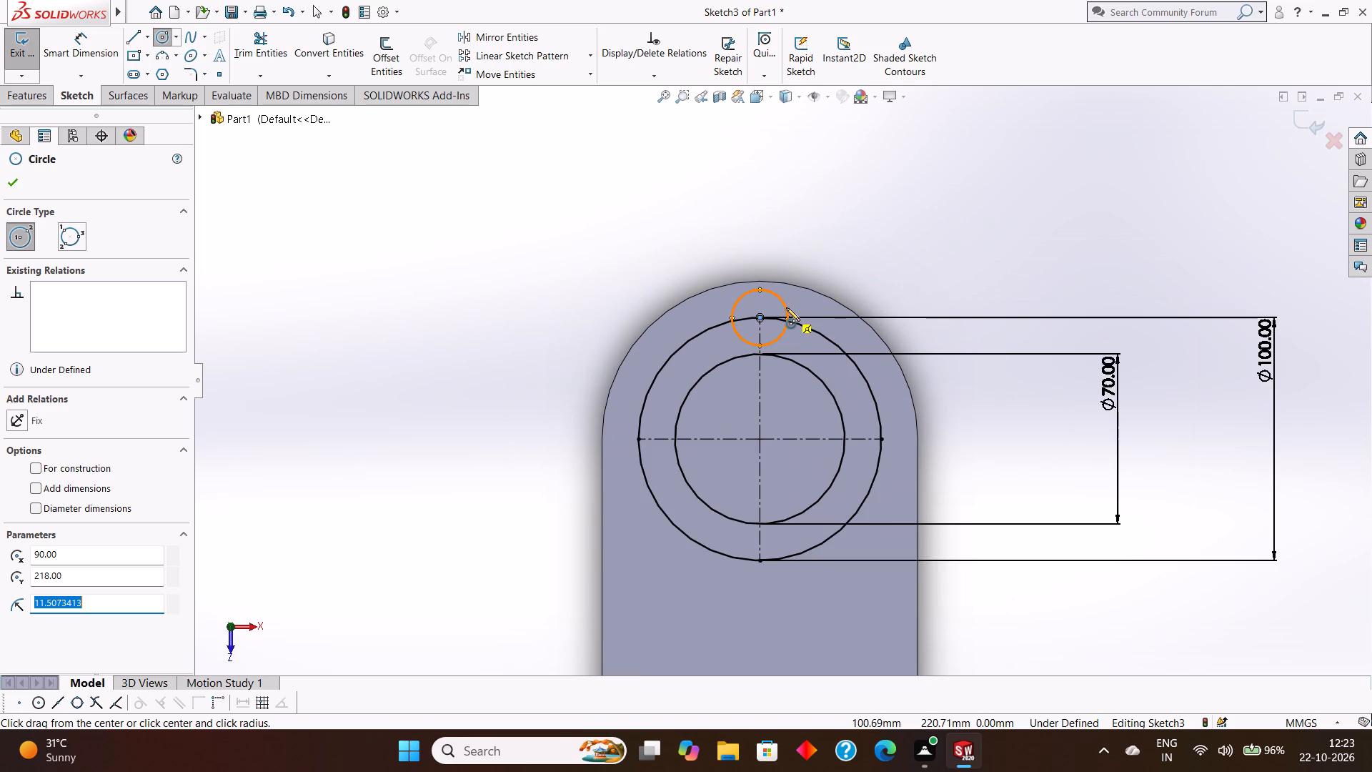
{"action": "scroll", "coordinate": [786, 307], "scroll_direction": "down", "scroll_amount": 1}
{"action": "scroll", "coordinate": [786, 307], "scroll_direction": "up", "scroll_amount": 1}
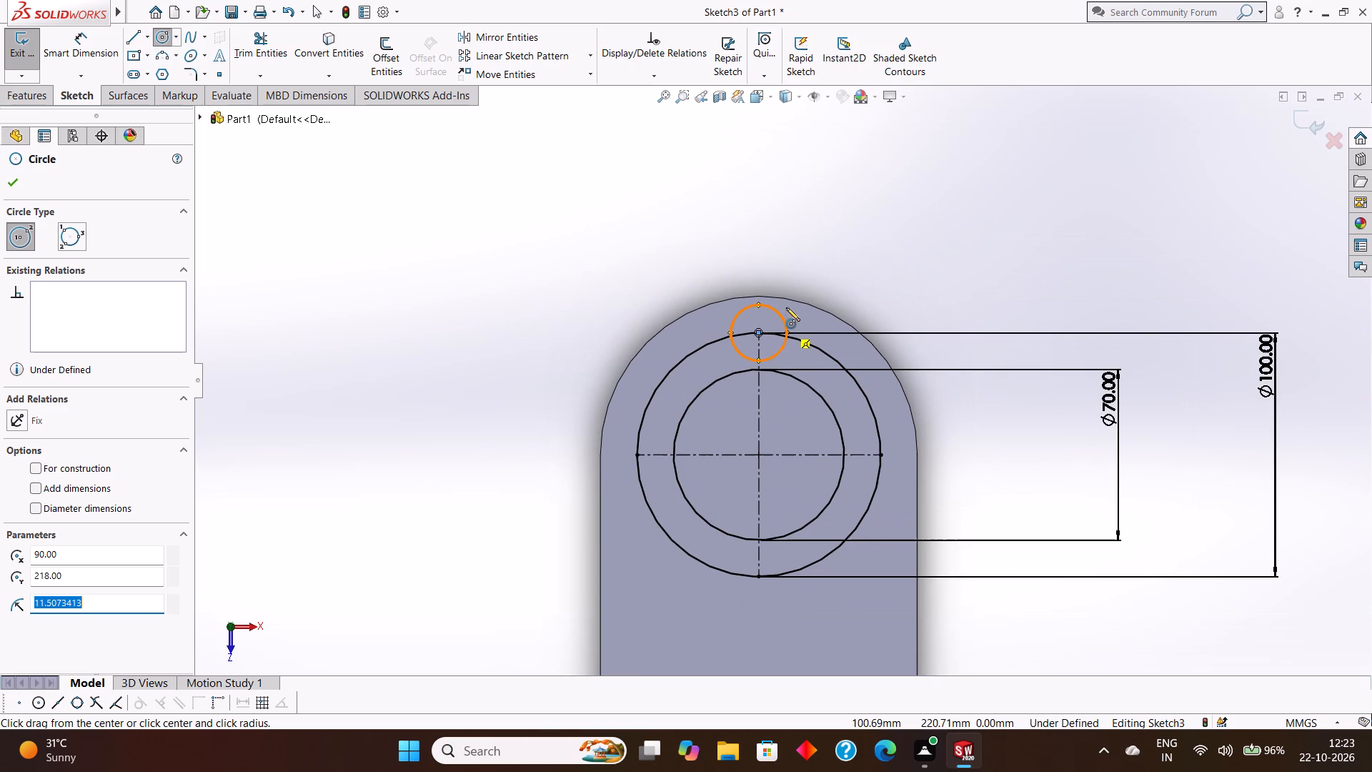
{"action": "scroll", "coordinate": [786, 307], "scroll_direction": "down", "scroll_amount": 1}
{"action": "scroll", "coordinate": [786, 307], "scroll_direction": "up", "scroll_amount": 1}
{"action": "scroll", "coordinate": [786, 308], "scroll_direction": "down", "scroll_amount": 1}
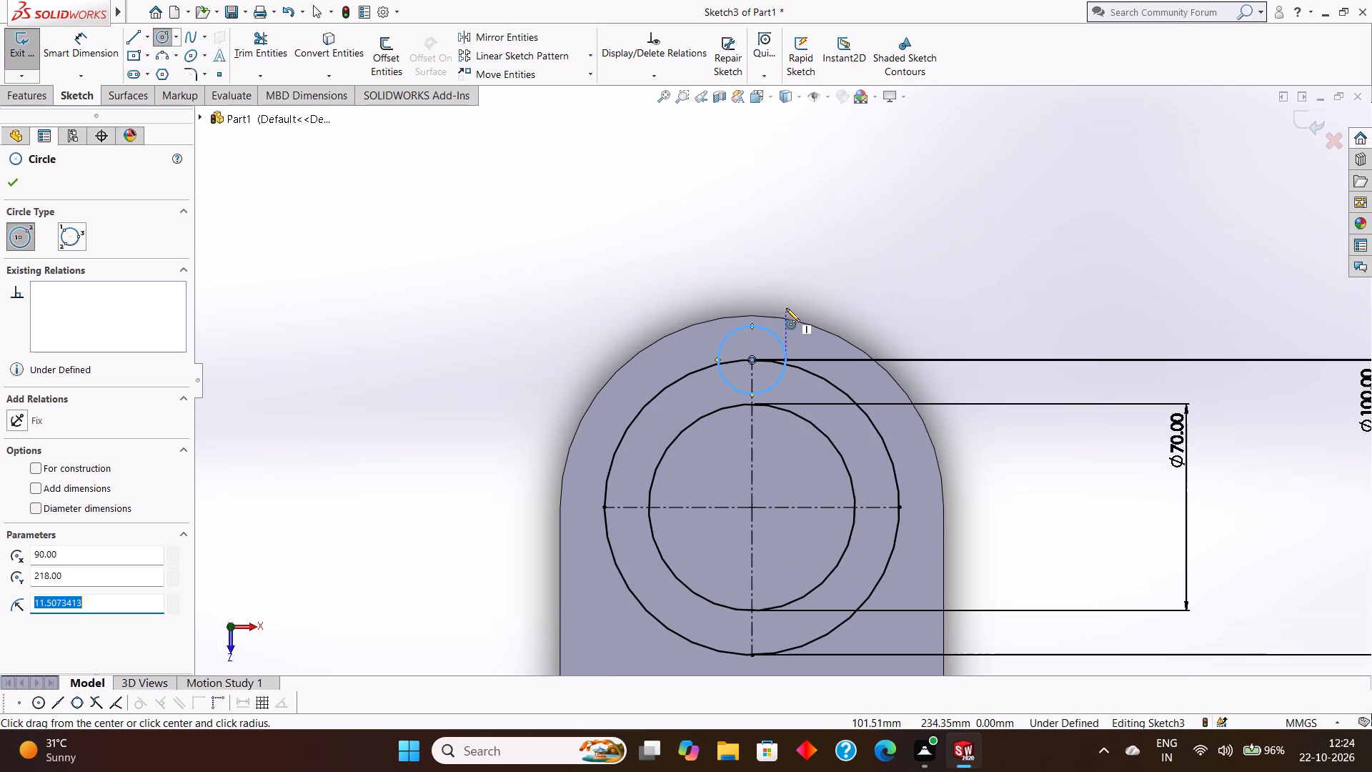
Dimension the small top circle's diameter and set it to 20 mm.
{"action": "left_click", "coordinate": [20, 185]}
{"action": "left_click", "coordinate": [75, 51]}
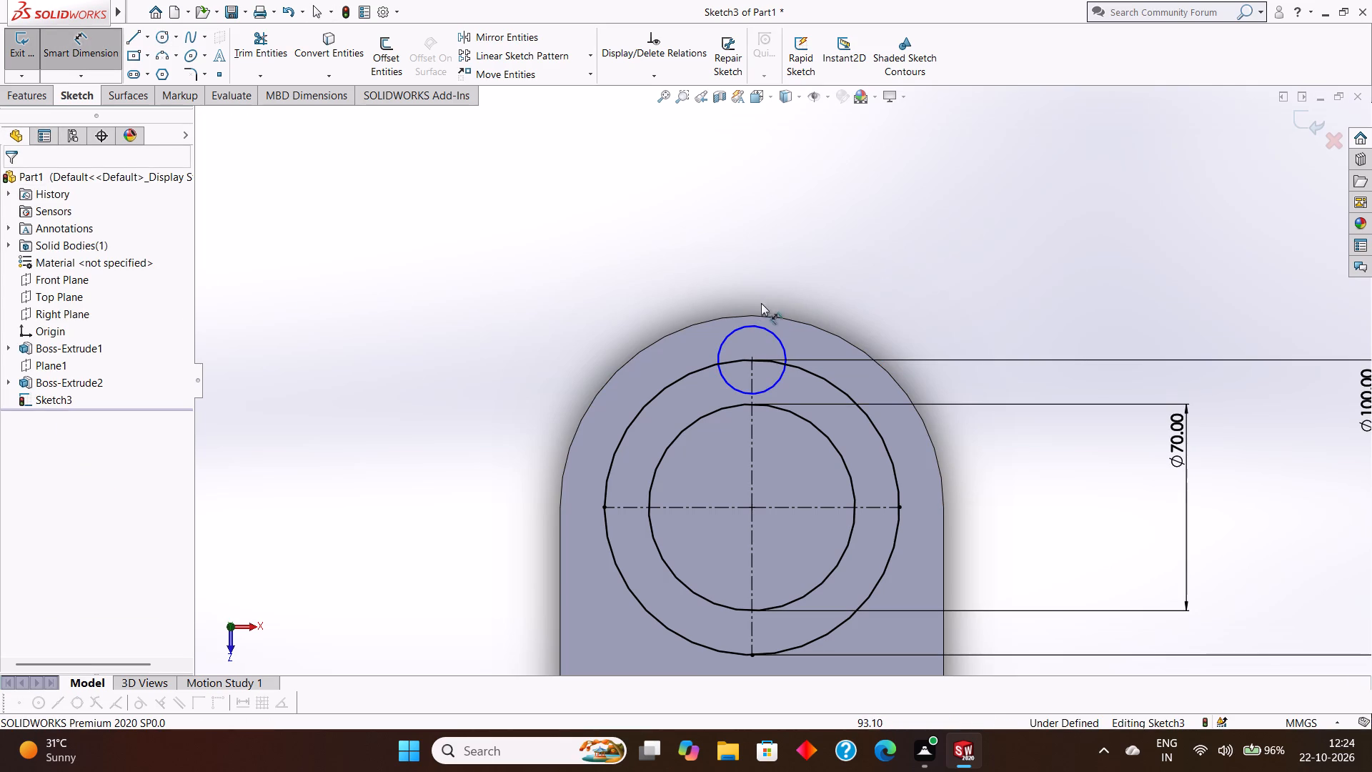
{"action": "left_click", "coordinate": [756, 323]}
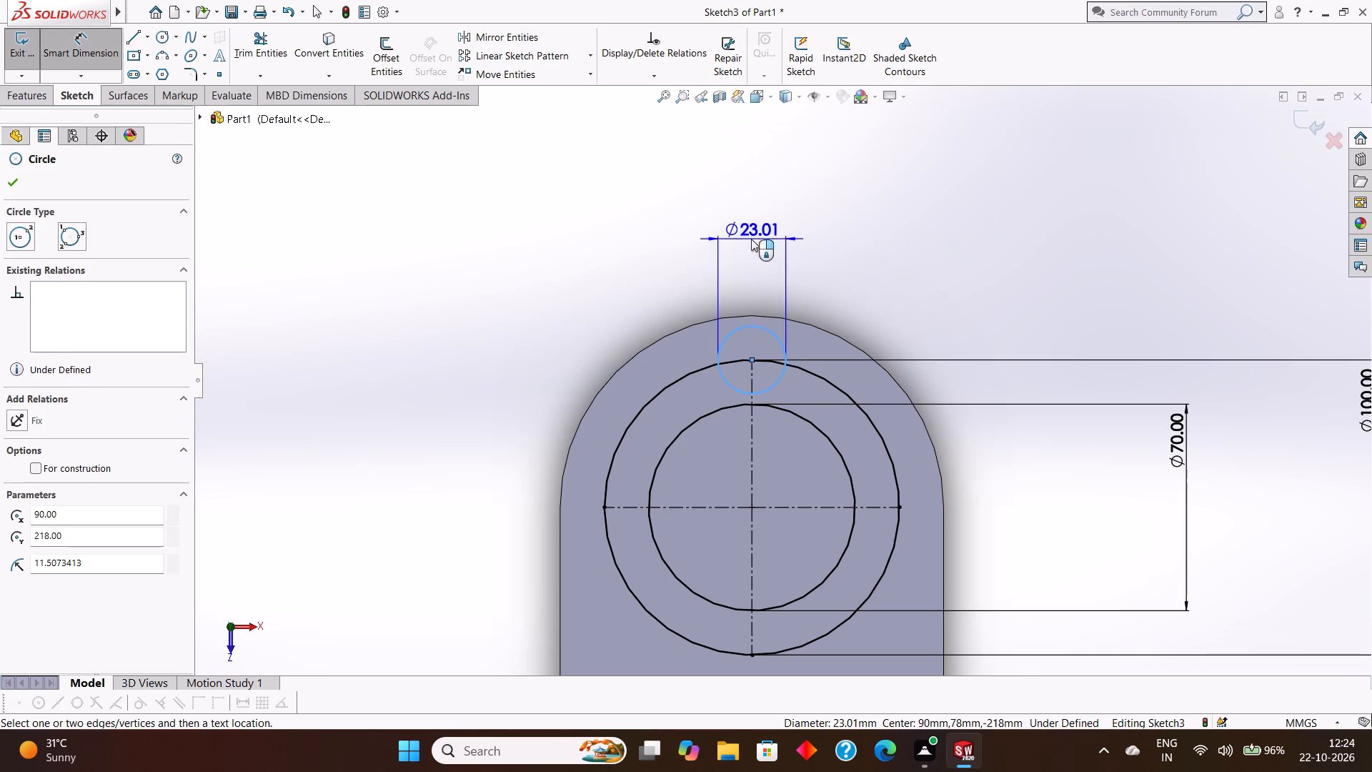
{"action": "left_click", "coordinate": [751, 239]}
{"action": "type", "text": "20"}
{"action": "key", "text": "Return"}
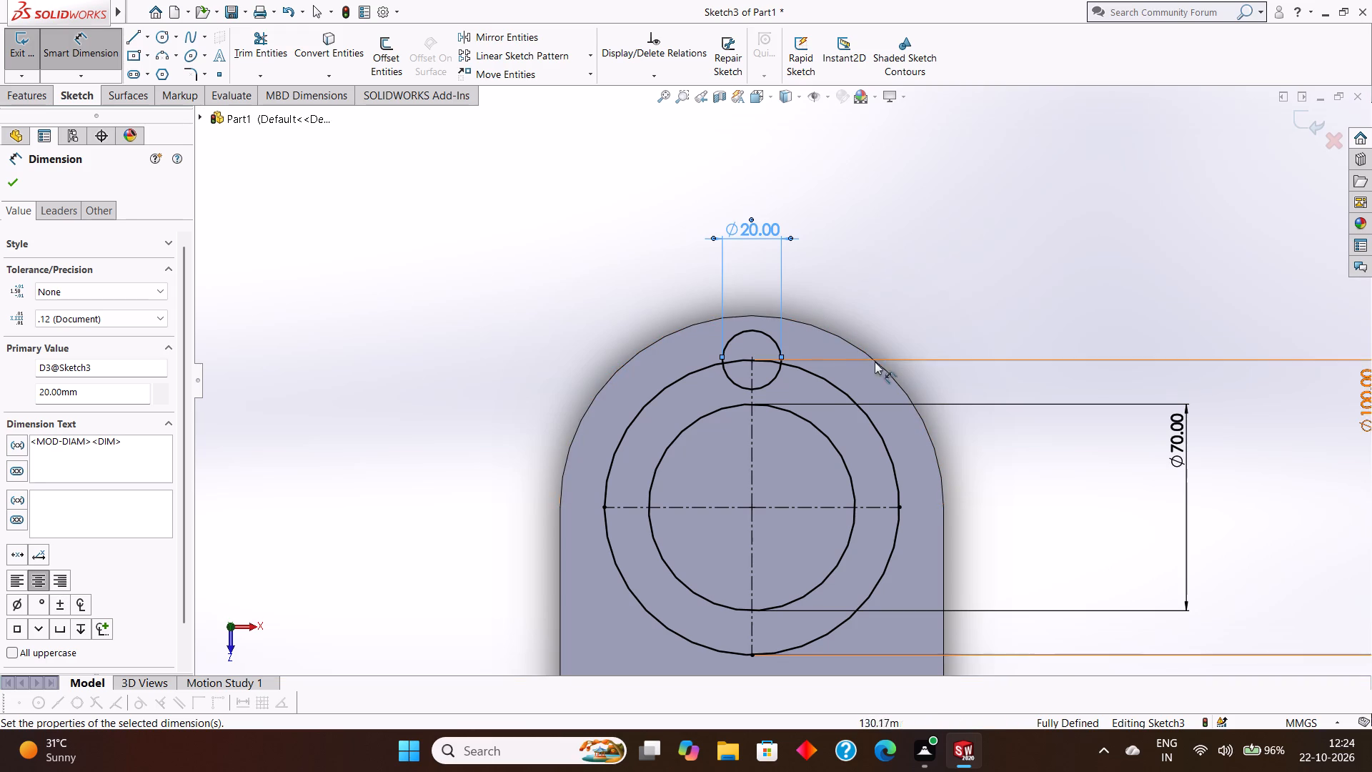
{"action": "right_click", "coordinate": [748, 328]}
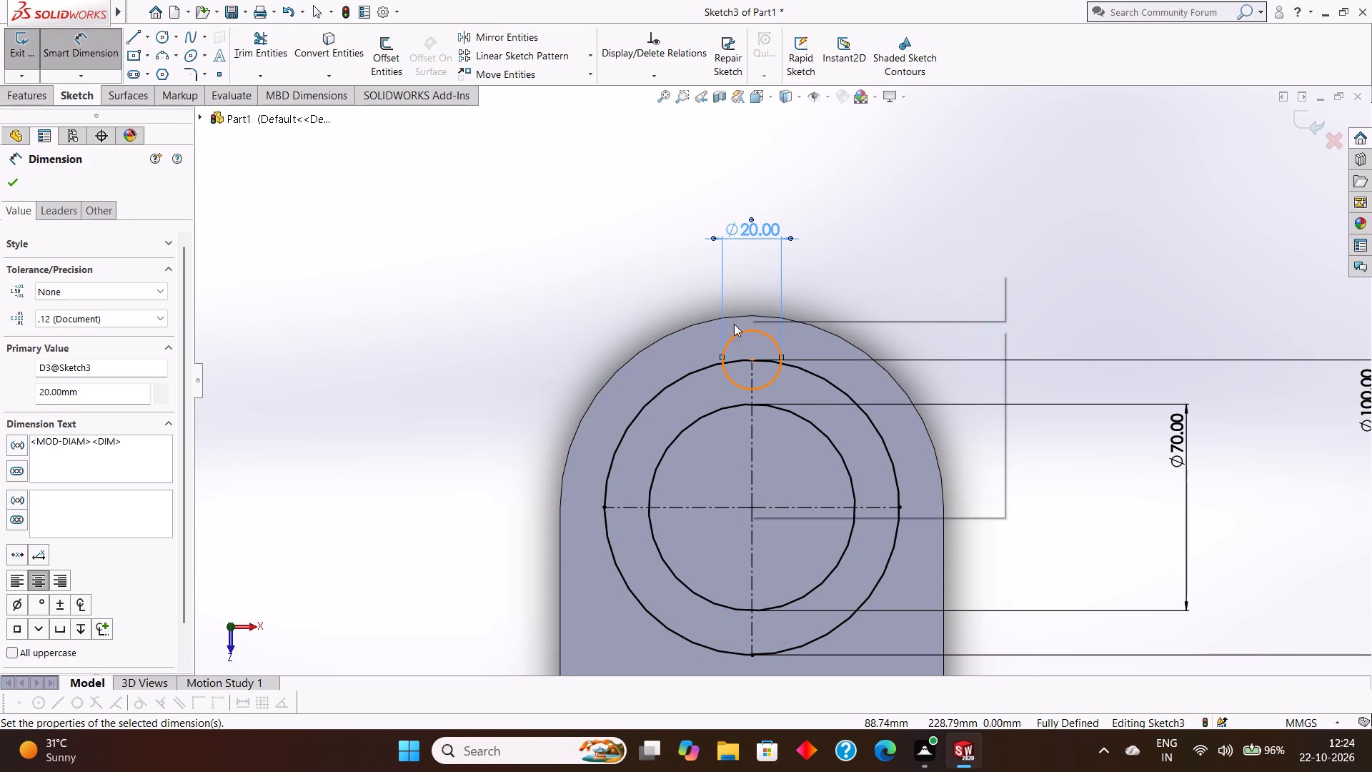
{"action": "left_click", "coordinate": [10, 175]}
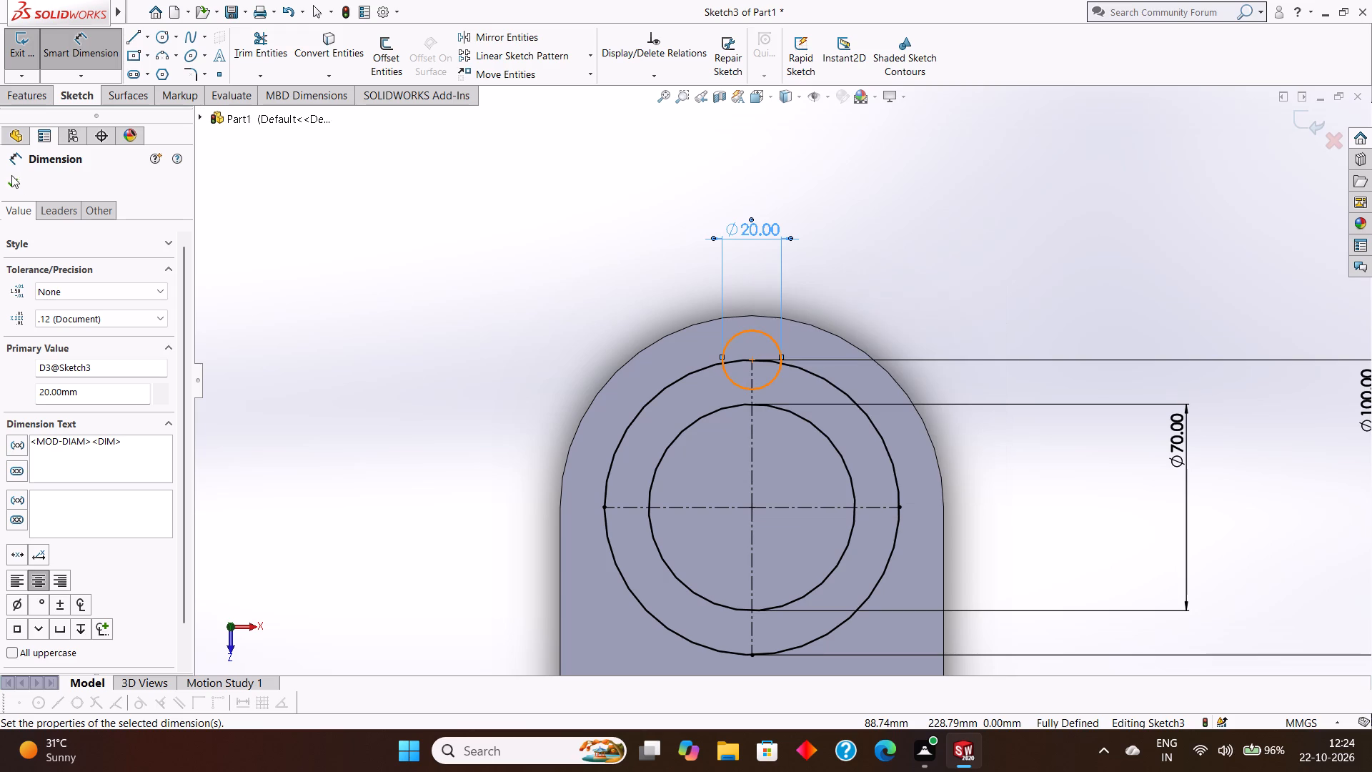
{"action": "left_click", "coordinate": [11, 177]}
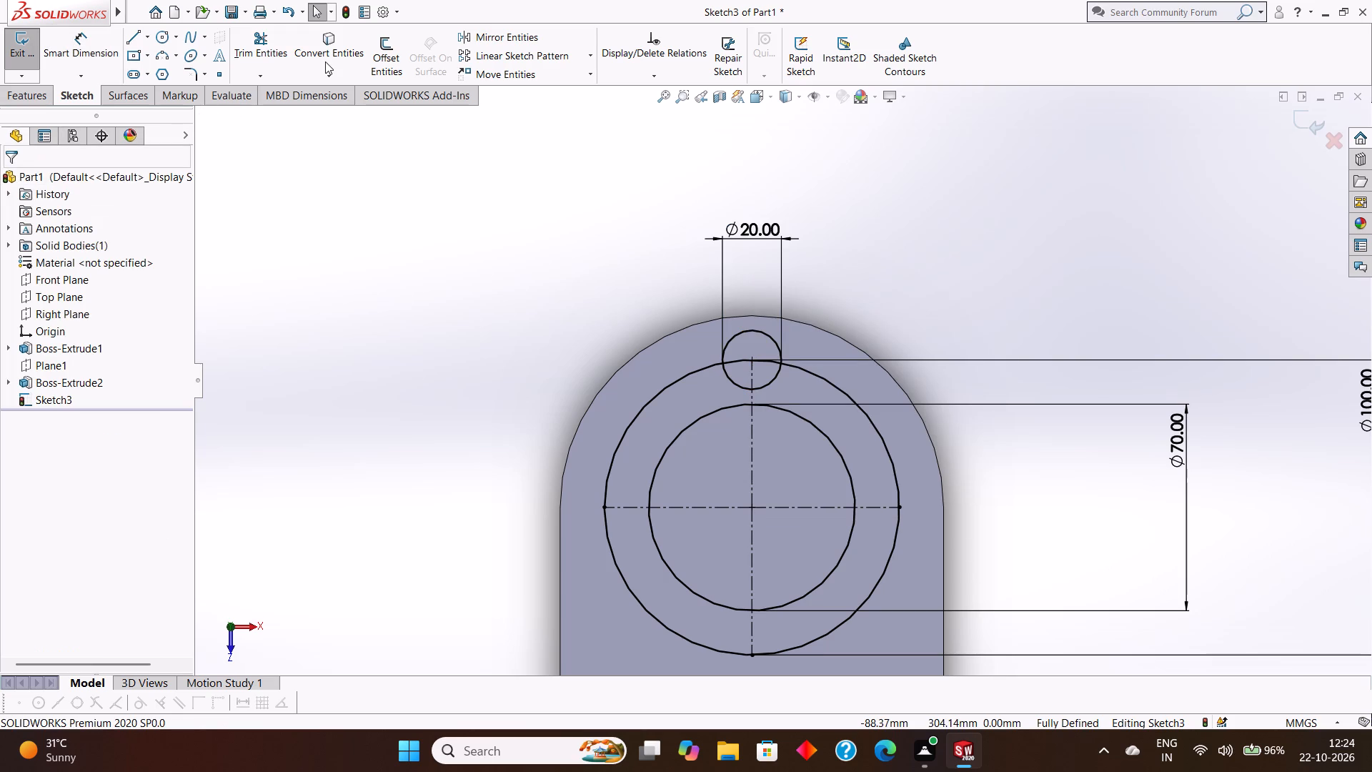
Start a circular sketch pattern of the top 20 mm circle, centred on the circles' common centre.
{"action": "left_click", "coordinate": [759, 332]}
{"action": "left_click", "coordinate": [592, 59]}
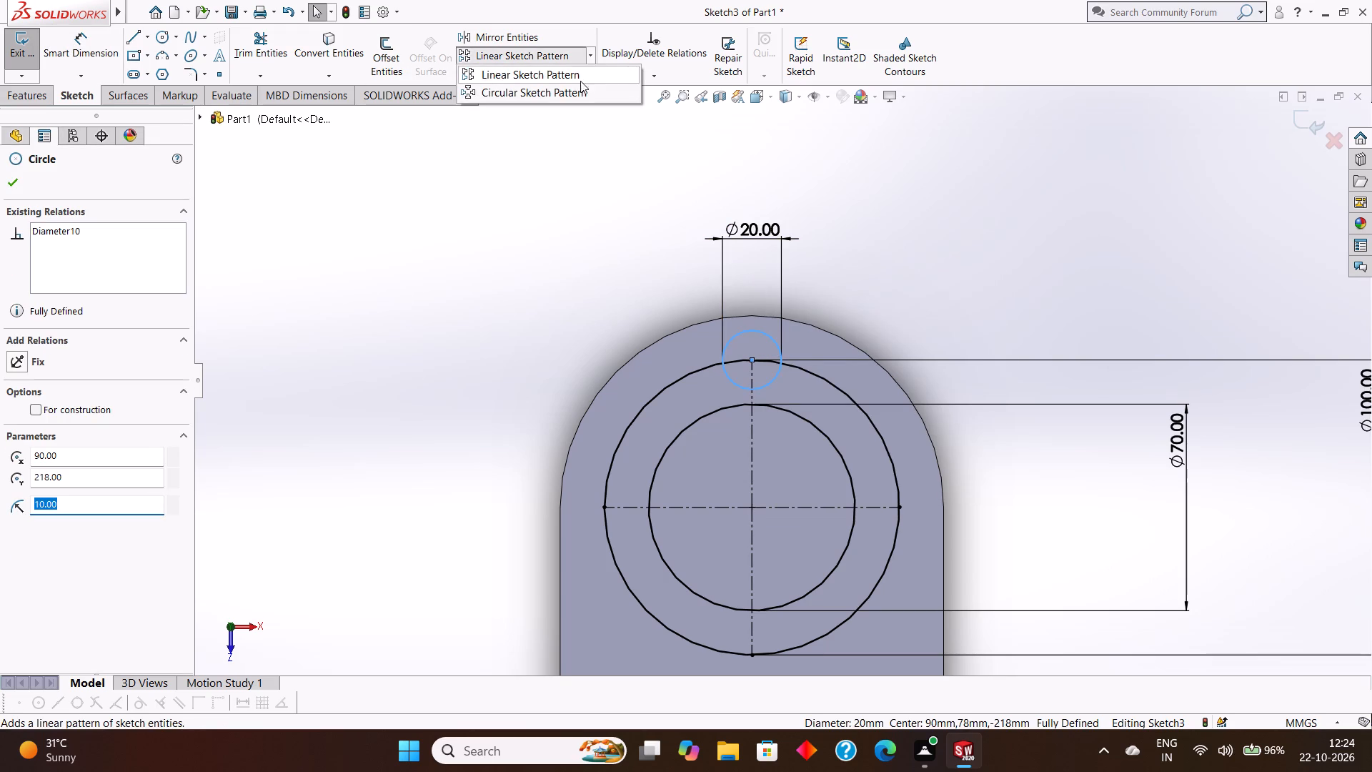
{"action": "left_click", "coordinate": [558, 90]}
{"action": "scroll", "coordinate": [616, 187], "scroll_direction": "up", "scroll_amount": 3}
{"action": "scroll", "coordinate": [690, 313], "scroll_direction": "up", "scroll_amount": 3}
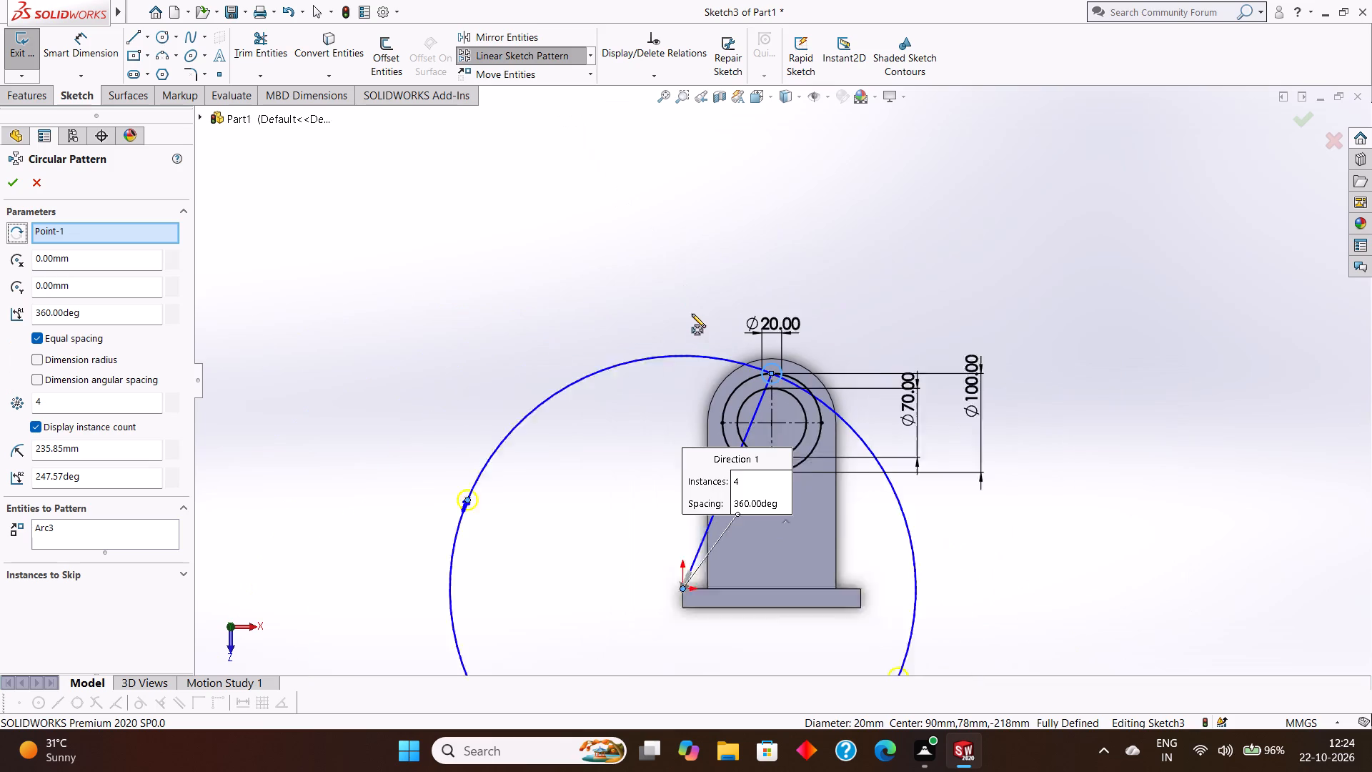
{"action": "scroll", "coordinate": [692, 314], "scroll_direction": "up", "scroll_amount": 1}
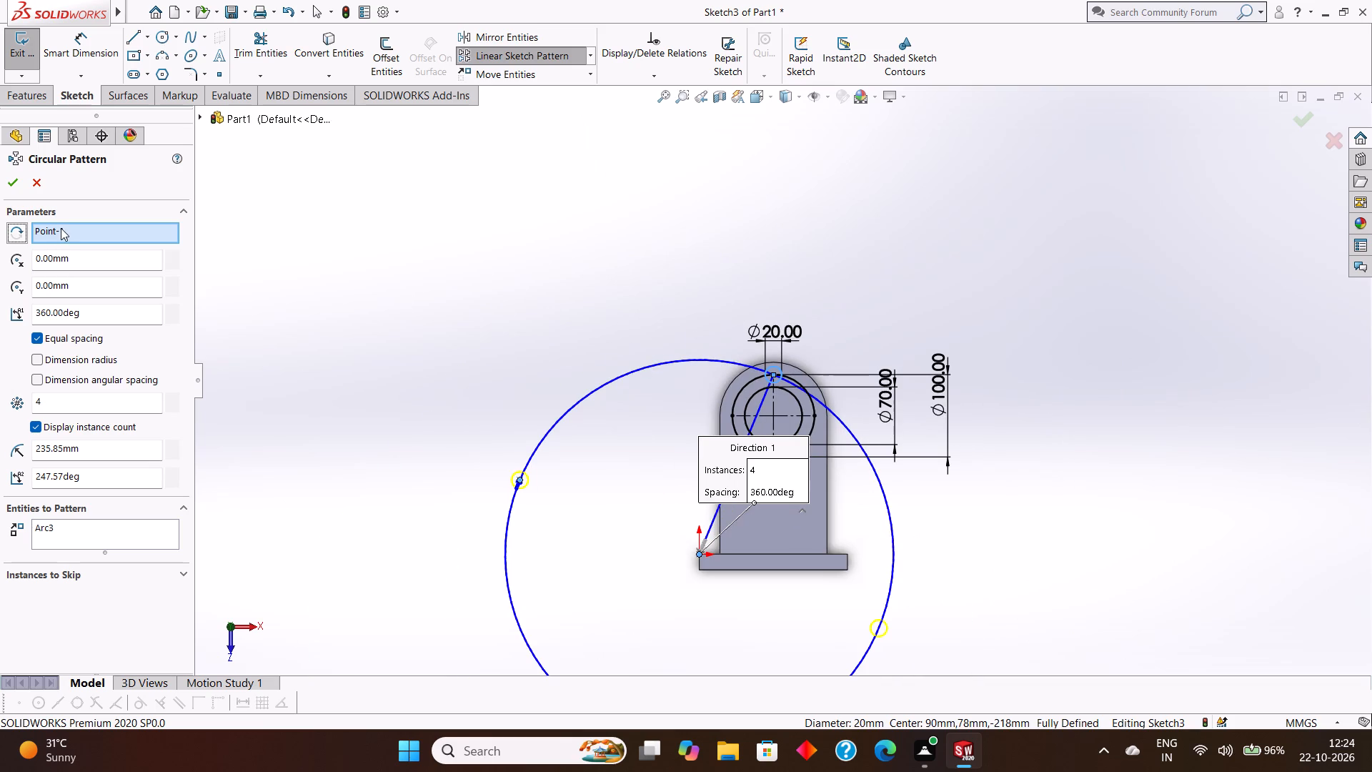
{"action": "right_click", "coordinate": [61, 228]}
{"action": "left_click", "coordinate": [103, 253]}
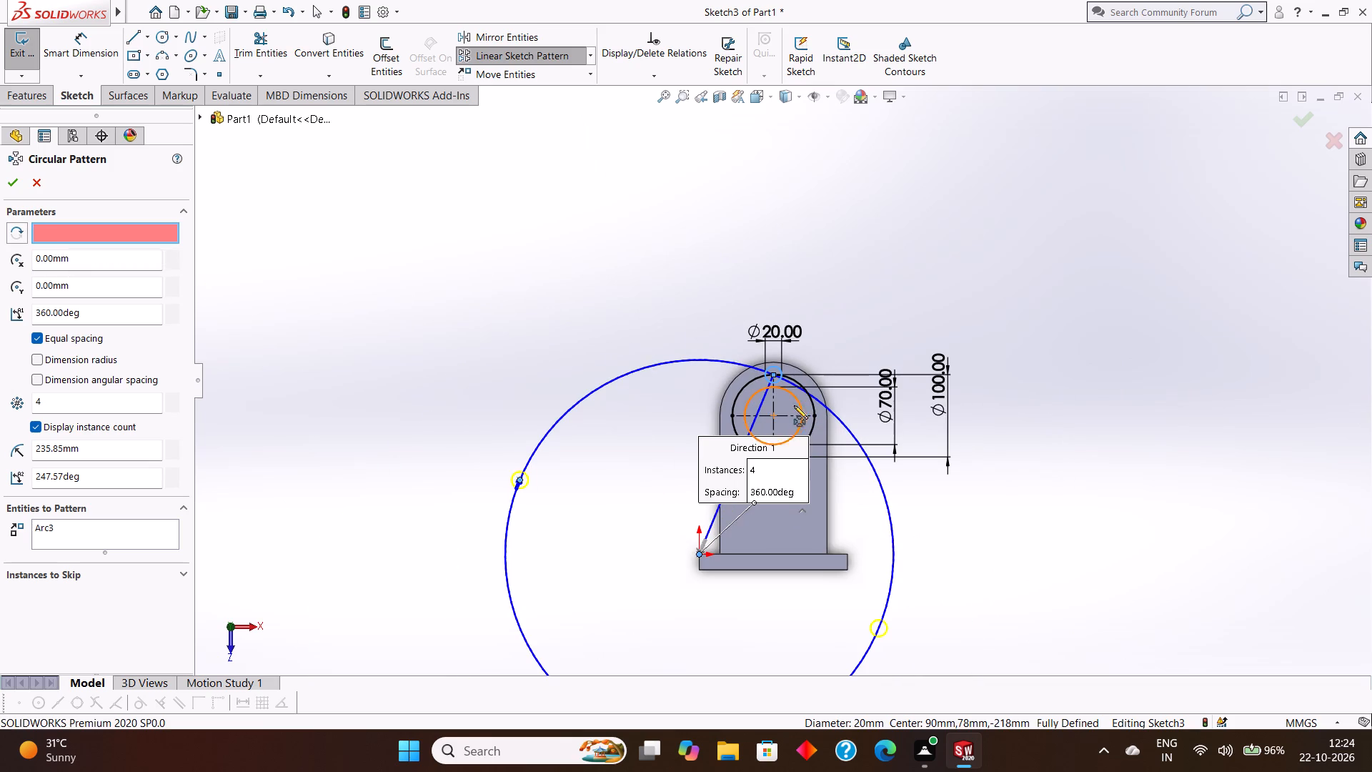
{"action": "scroll", "coordinate": [797, 417], "scroll_direction": "down", "scroll_amount": 3}
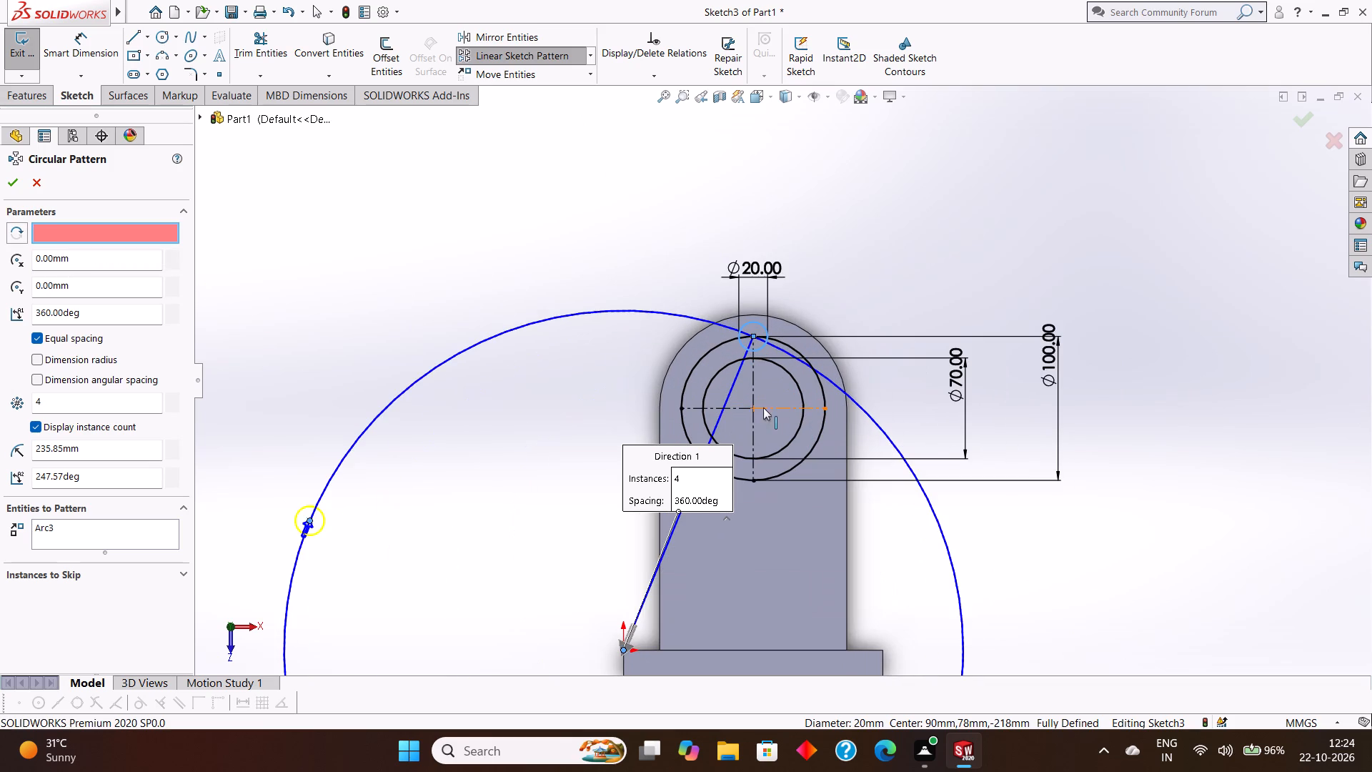
{"action": "left_click", "coordinate": [753, 407]}
{"action": "scroll", "coordinate": [753, 407], "scroll_direction": "up", "scroll_amount": 2}
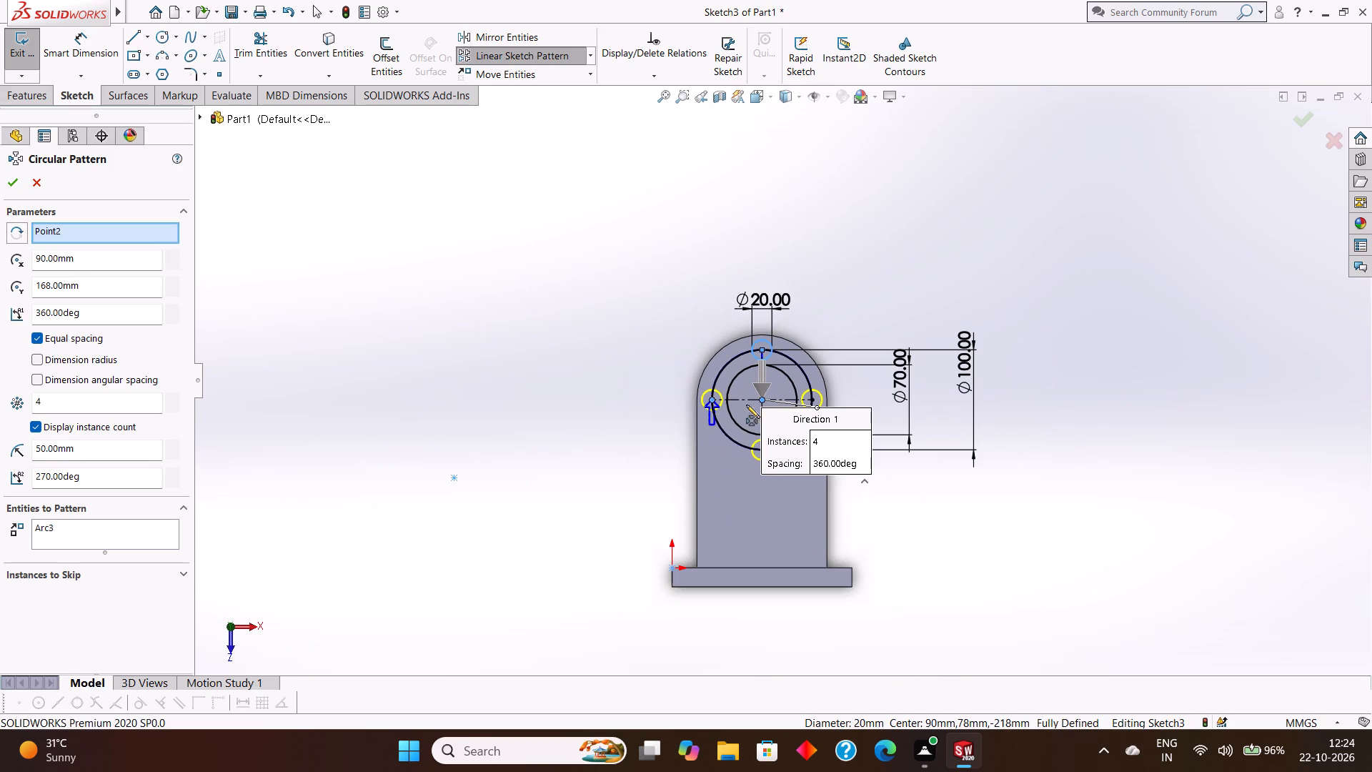
Set the circular pattern to 4 equally spaced instances over 360 degrees and finish it.
{"action": "left_click_drag", "start_coordinate": [57, 400], "coordinate": [32, 399]}
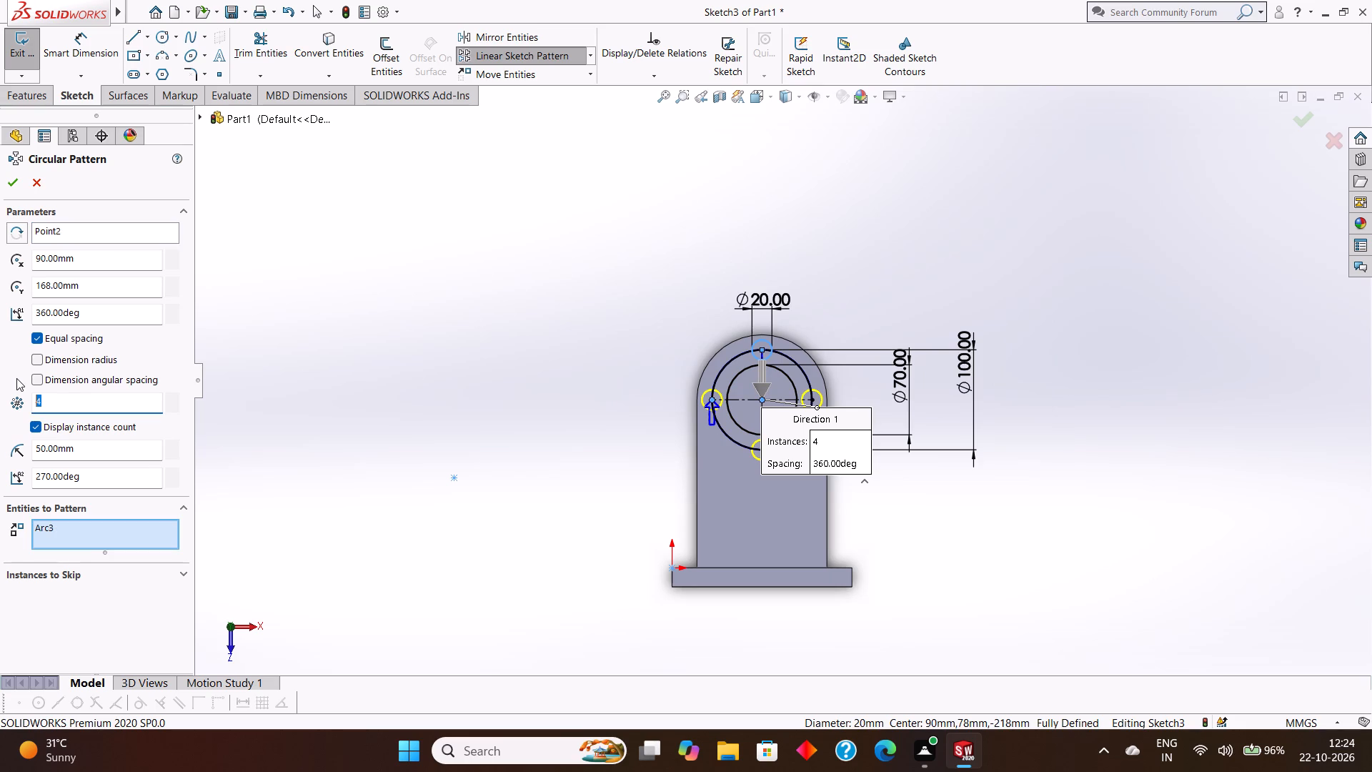
{"action": "key", "text": "3"}
{"action": "key", "text": "Return"}
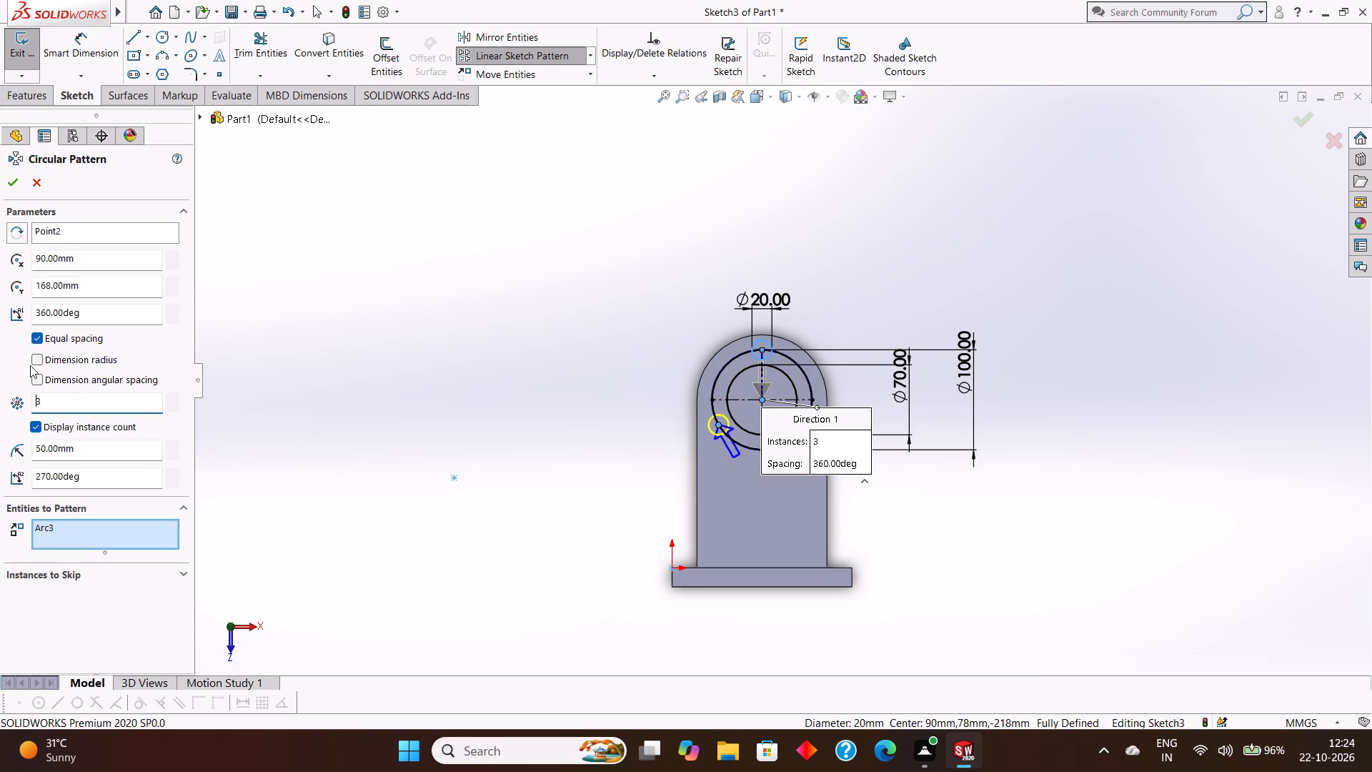
{"action": "left_click_drag", "start_coordinate": [63, 403], "coordinate": [25, 395]}
{"action": "key", "text": "4"}
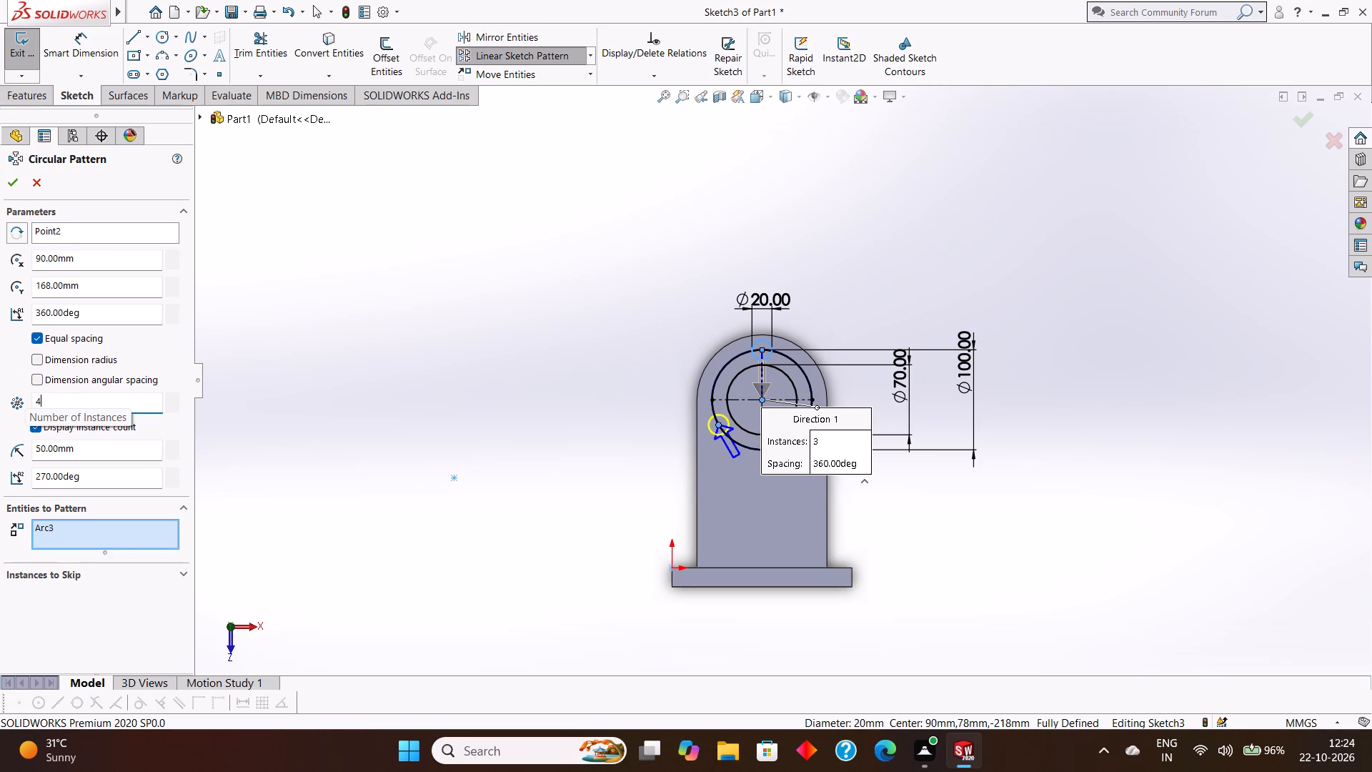
{"action": "key", "text": "Return"}
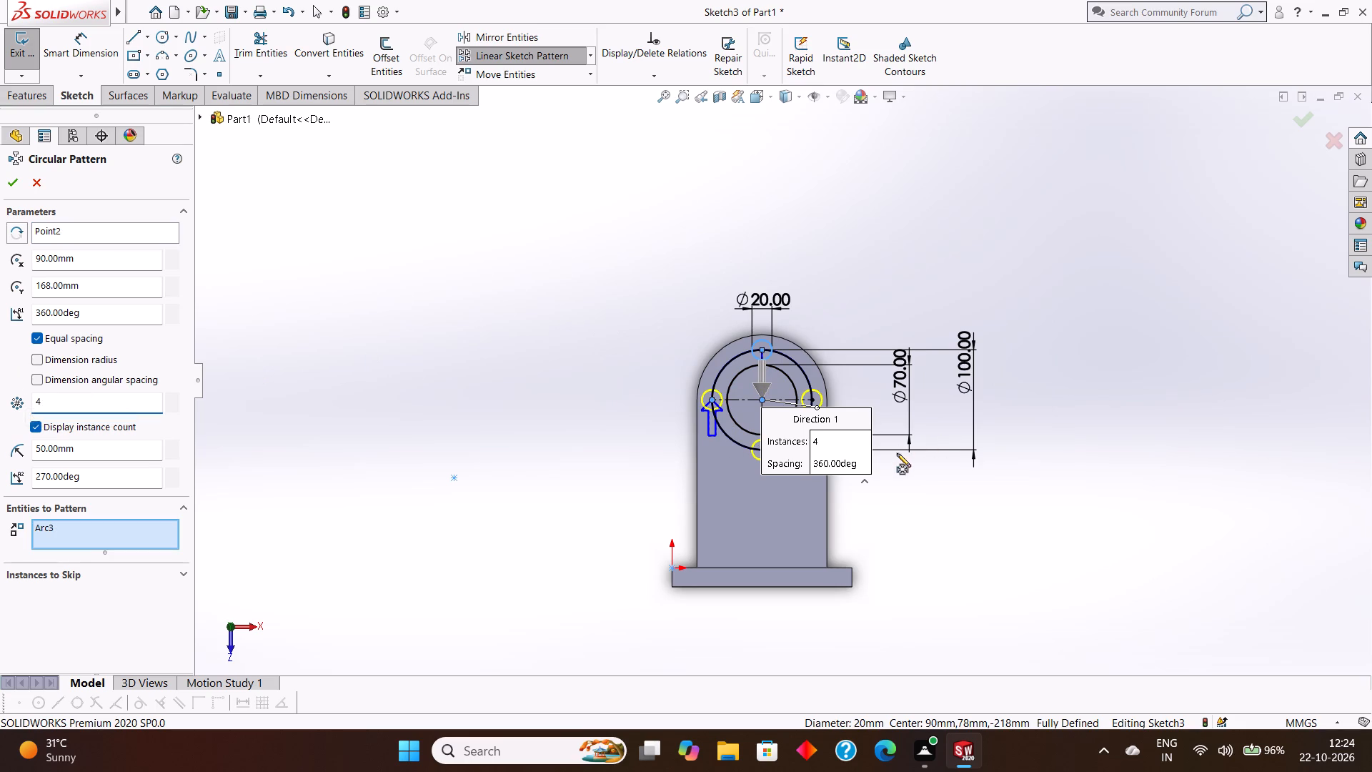
{"action": "scroll", "coordinate": [895, 455], "scroll_direction": "down", "scroll_amount": 1}
{"action": "left_click", "coordinate": [16, 187]}
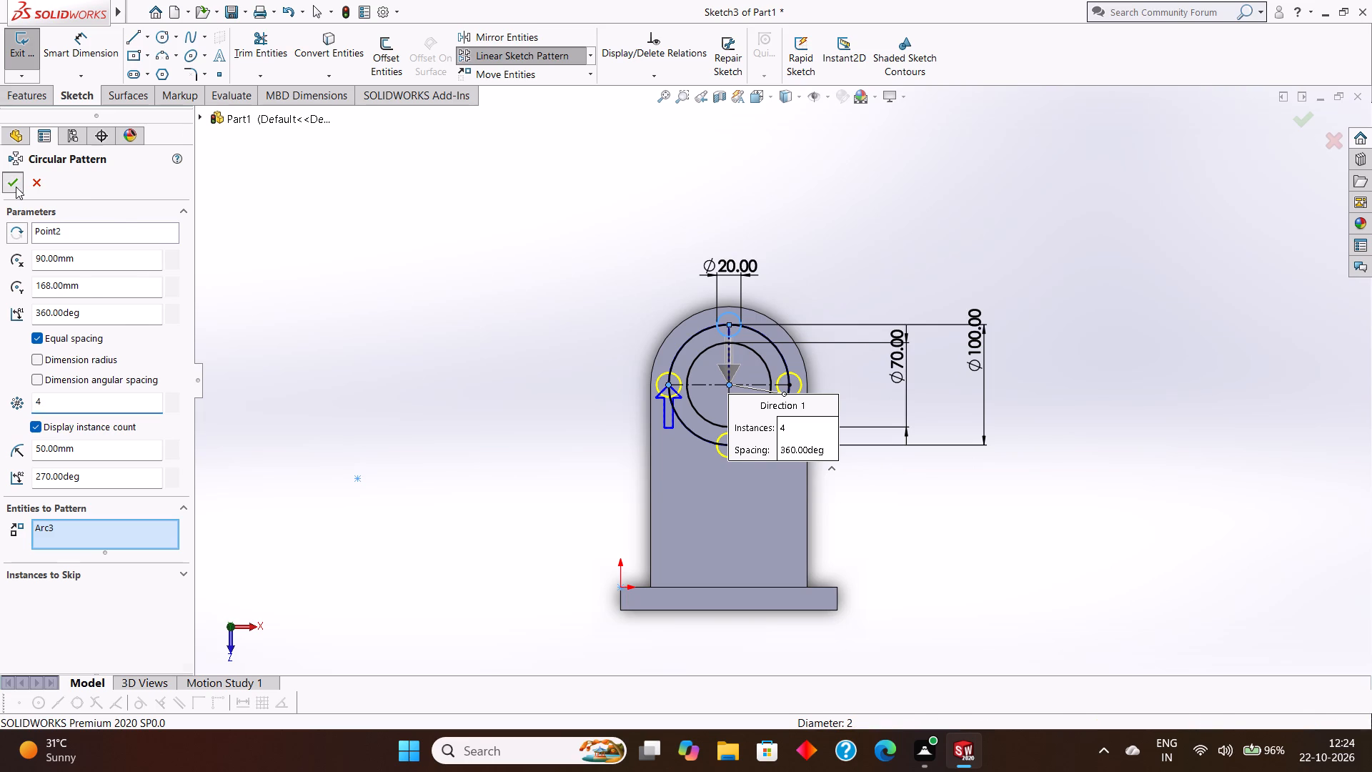
Delete the patterned circle at the bottom of the 100 mm circle.
{"action": "scroll", "coordinate": [725, 426], "scroll_direction": "down", "scroll_amount": 5}
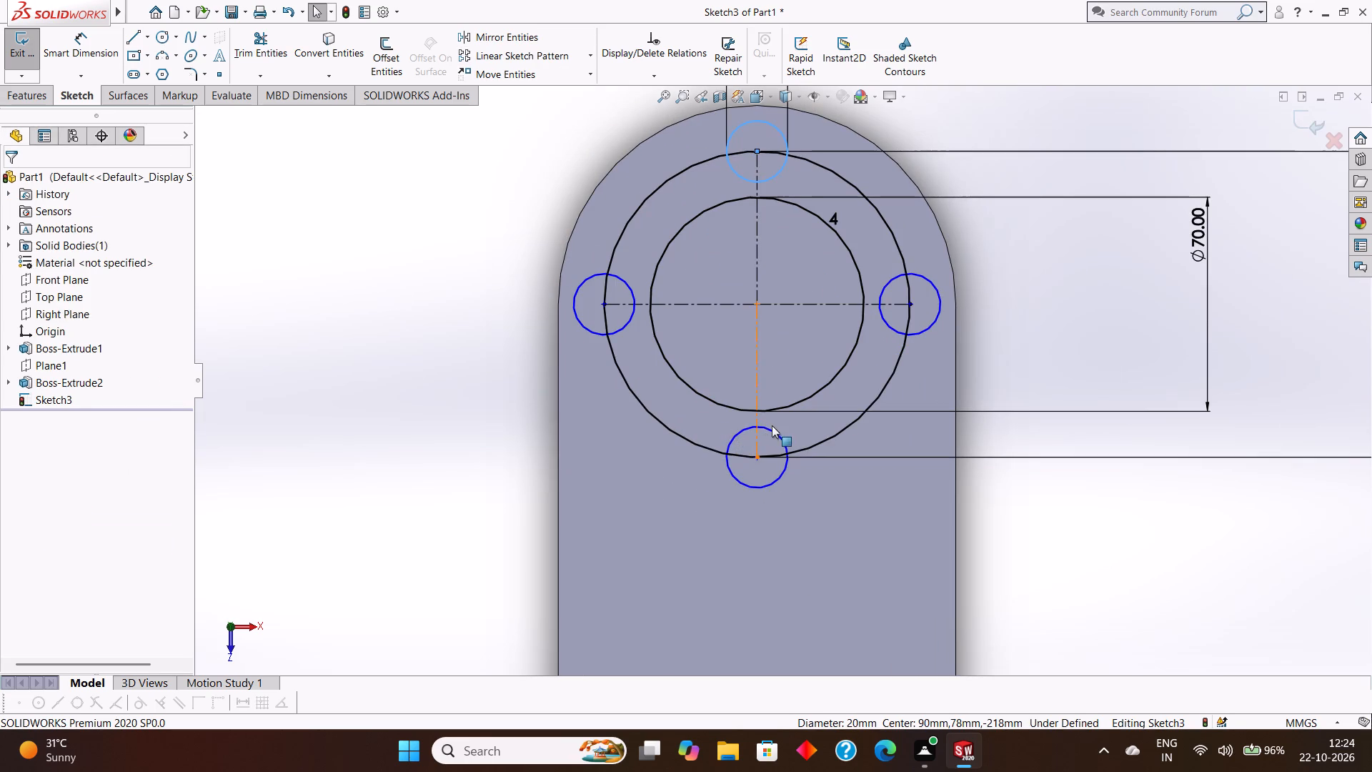
{"action": "right_click", "coordinate": [772, 430]}
{"action": "left_click", "coordinate": [832, 655]}
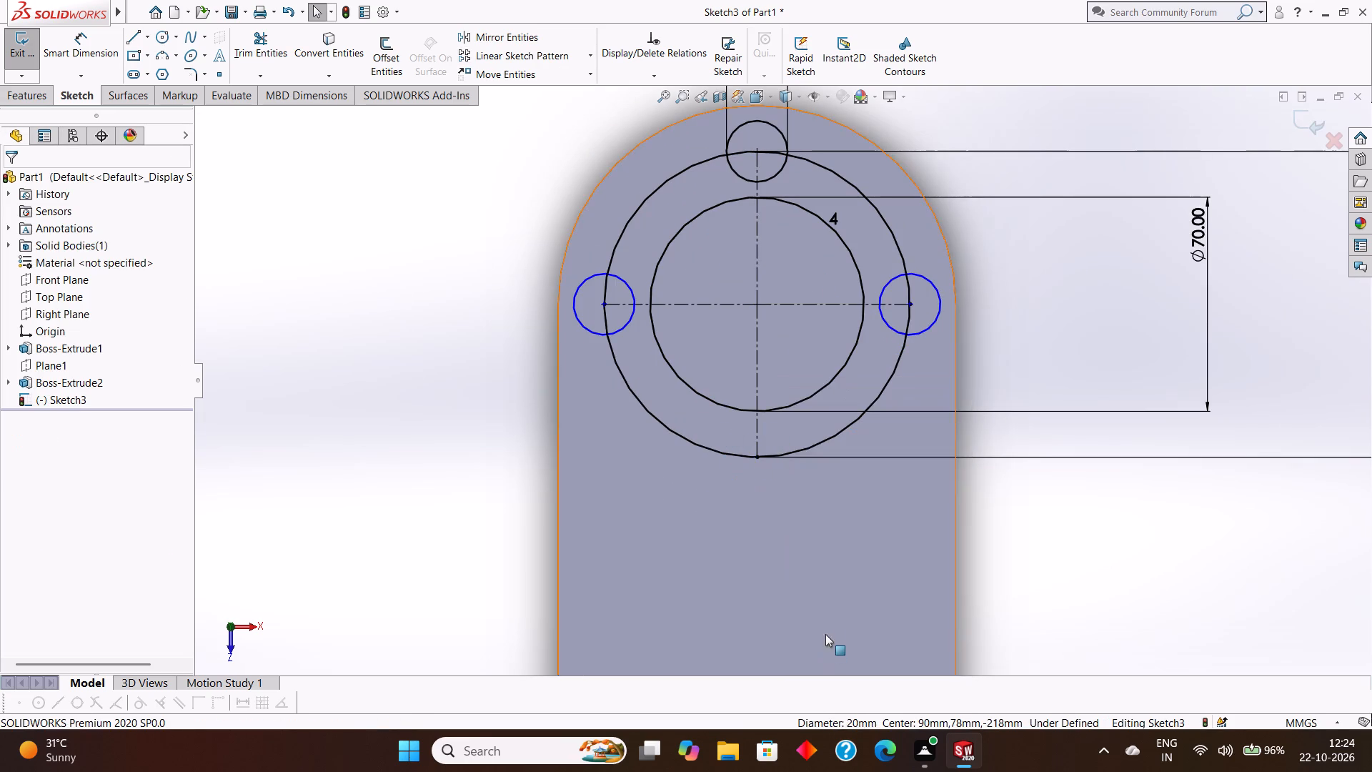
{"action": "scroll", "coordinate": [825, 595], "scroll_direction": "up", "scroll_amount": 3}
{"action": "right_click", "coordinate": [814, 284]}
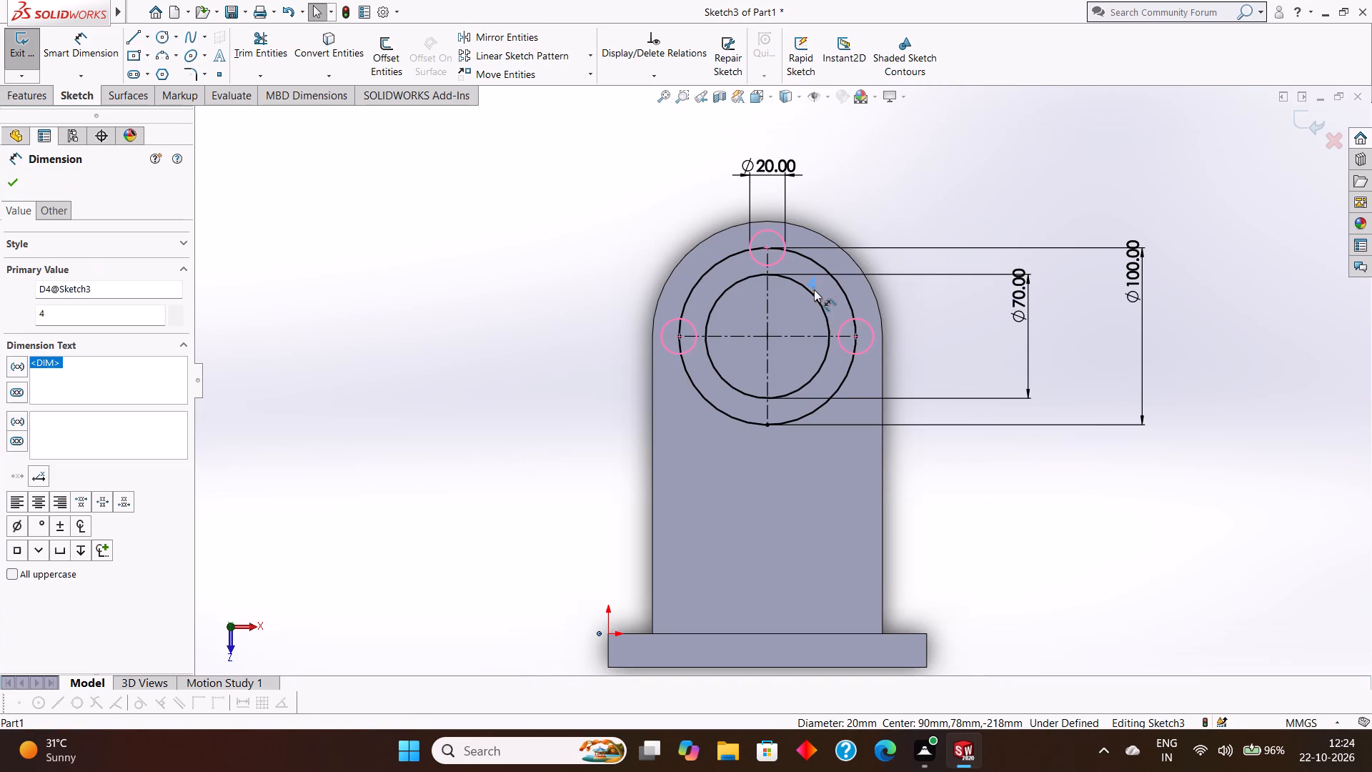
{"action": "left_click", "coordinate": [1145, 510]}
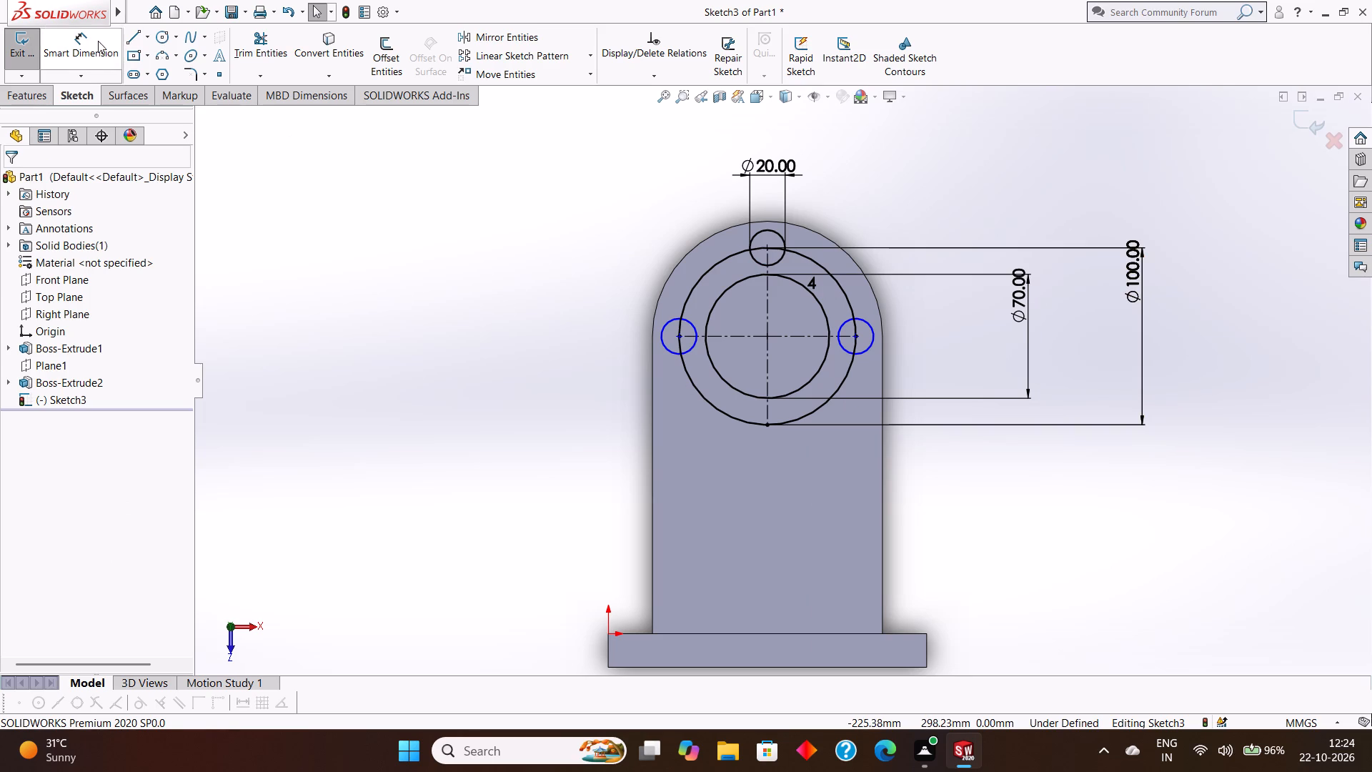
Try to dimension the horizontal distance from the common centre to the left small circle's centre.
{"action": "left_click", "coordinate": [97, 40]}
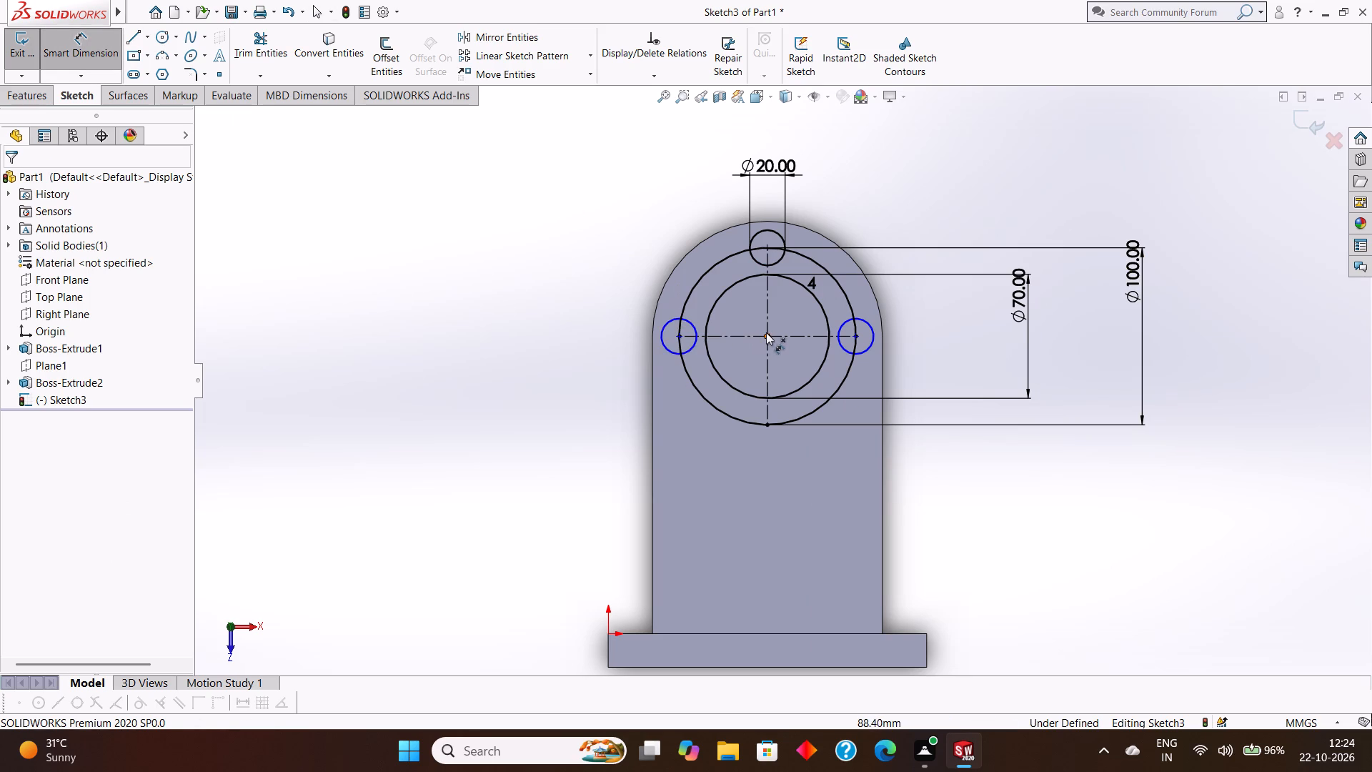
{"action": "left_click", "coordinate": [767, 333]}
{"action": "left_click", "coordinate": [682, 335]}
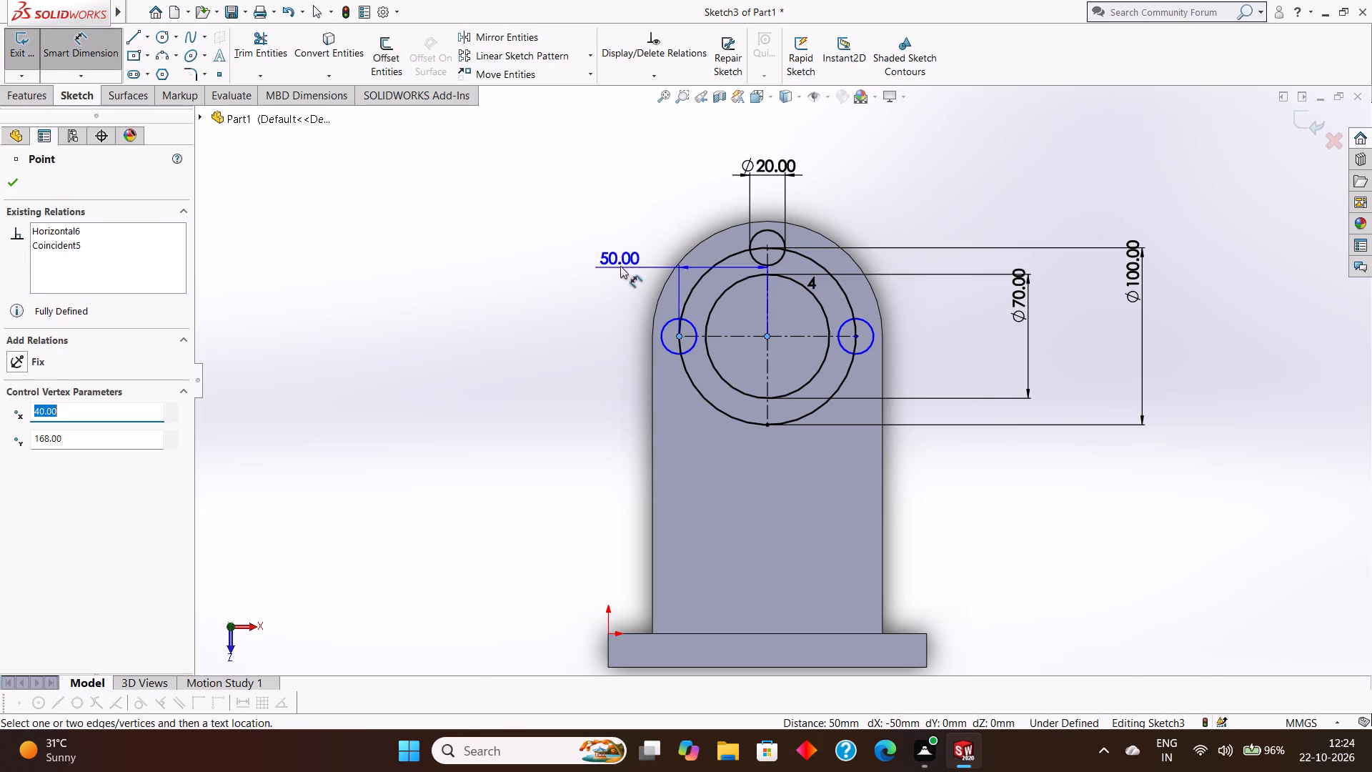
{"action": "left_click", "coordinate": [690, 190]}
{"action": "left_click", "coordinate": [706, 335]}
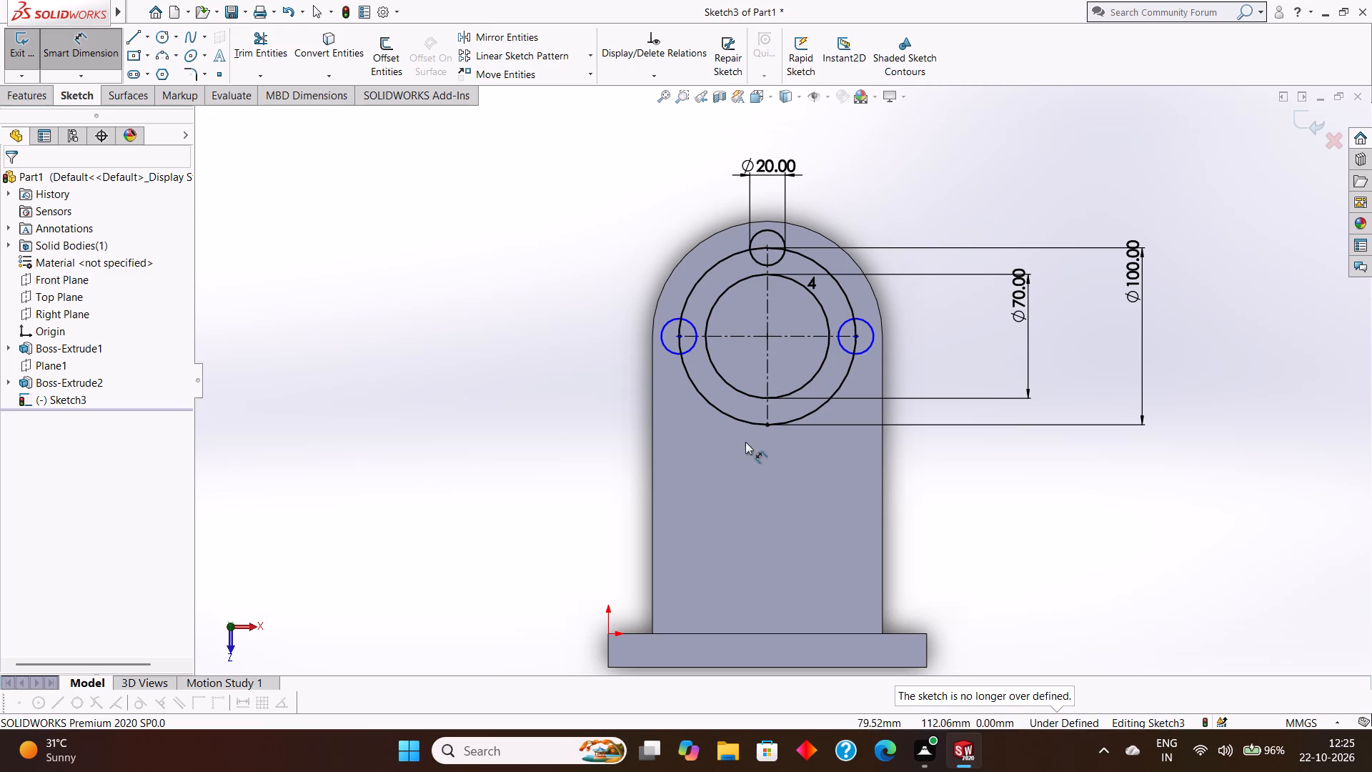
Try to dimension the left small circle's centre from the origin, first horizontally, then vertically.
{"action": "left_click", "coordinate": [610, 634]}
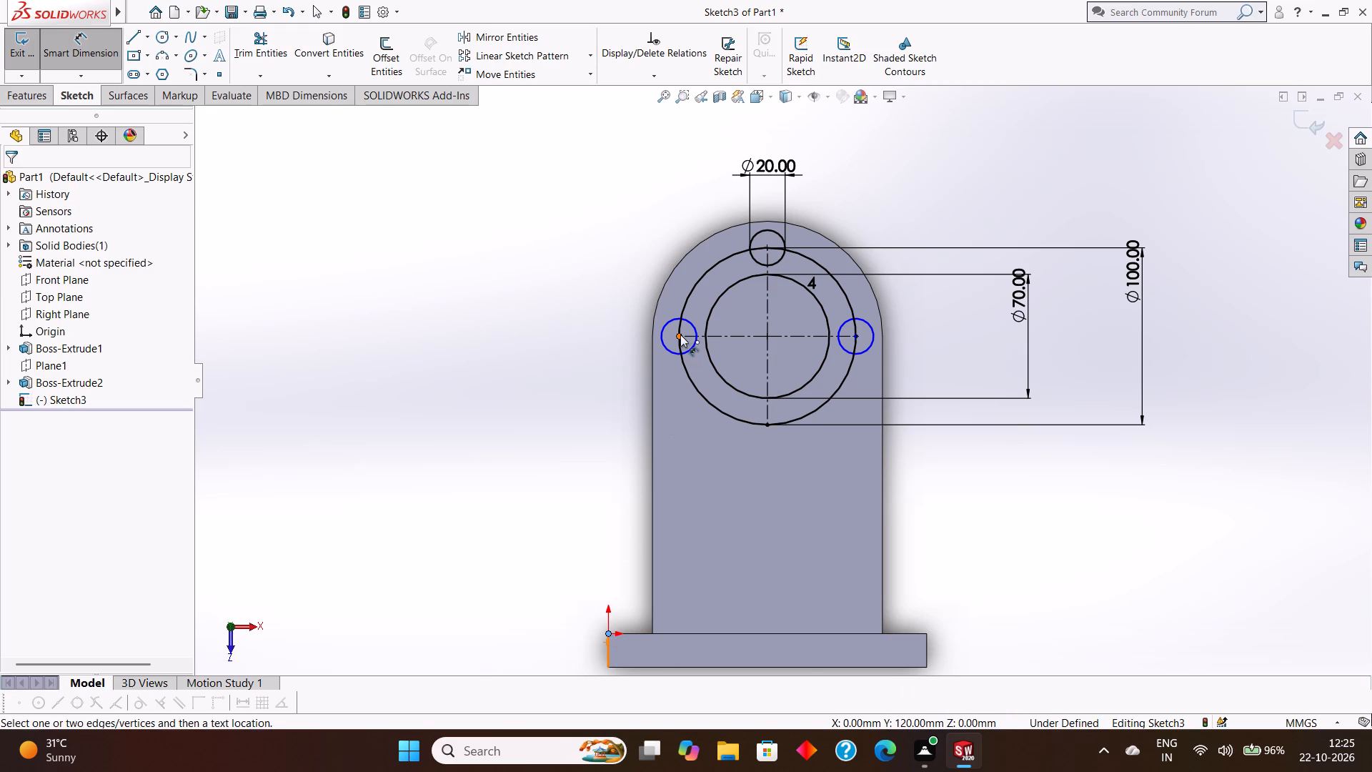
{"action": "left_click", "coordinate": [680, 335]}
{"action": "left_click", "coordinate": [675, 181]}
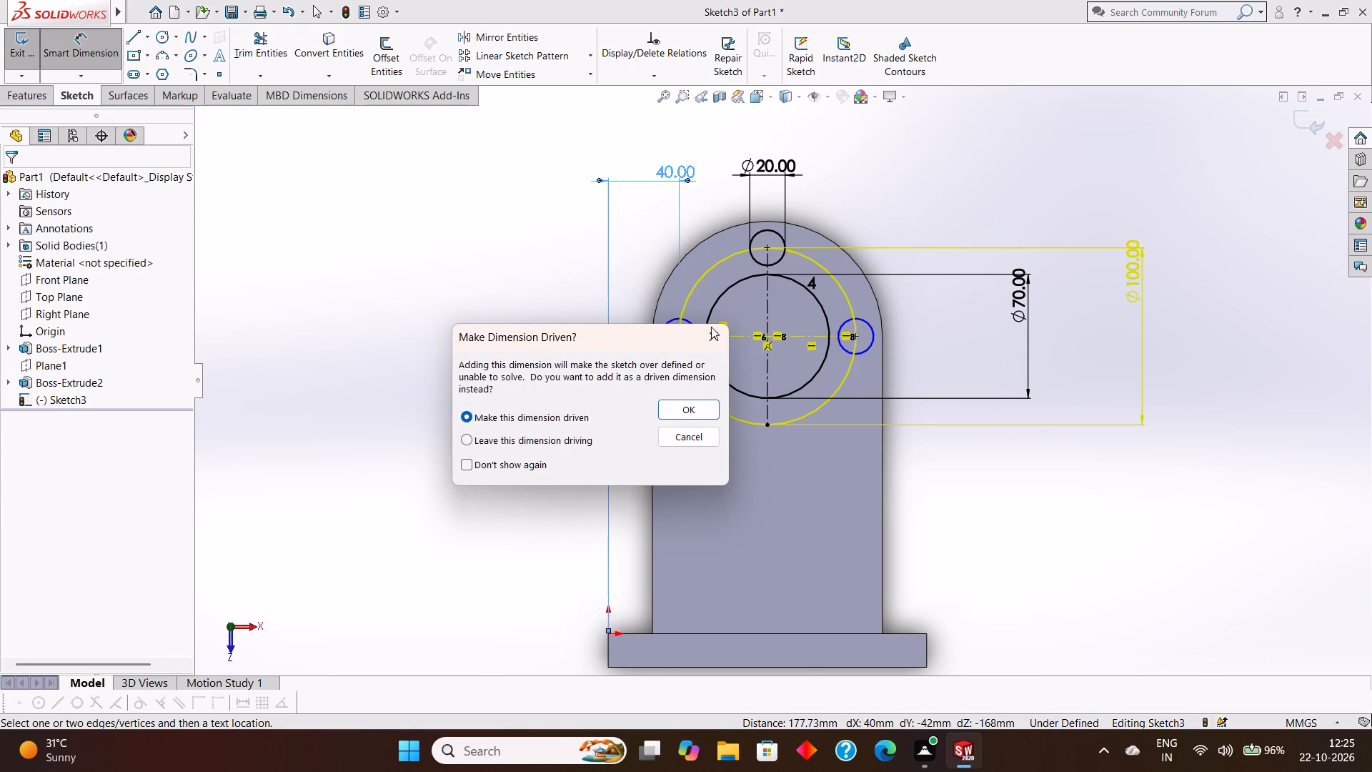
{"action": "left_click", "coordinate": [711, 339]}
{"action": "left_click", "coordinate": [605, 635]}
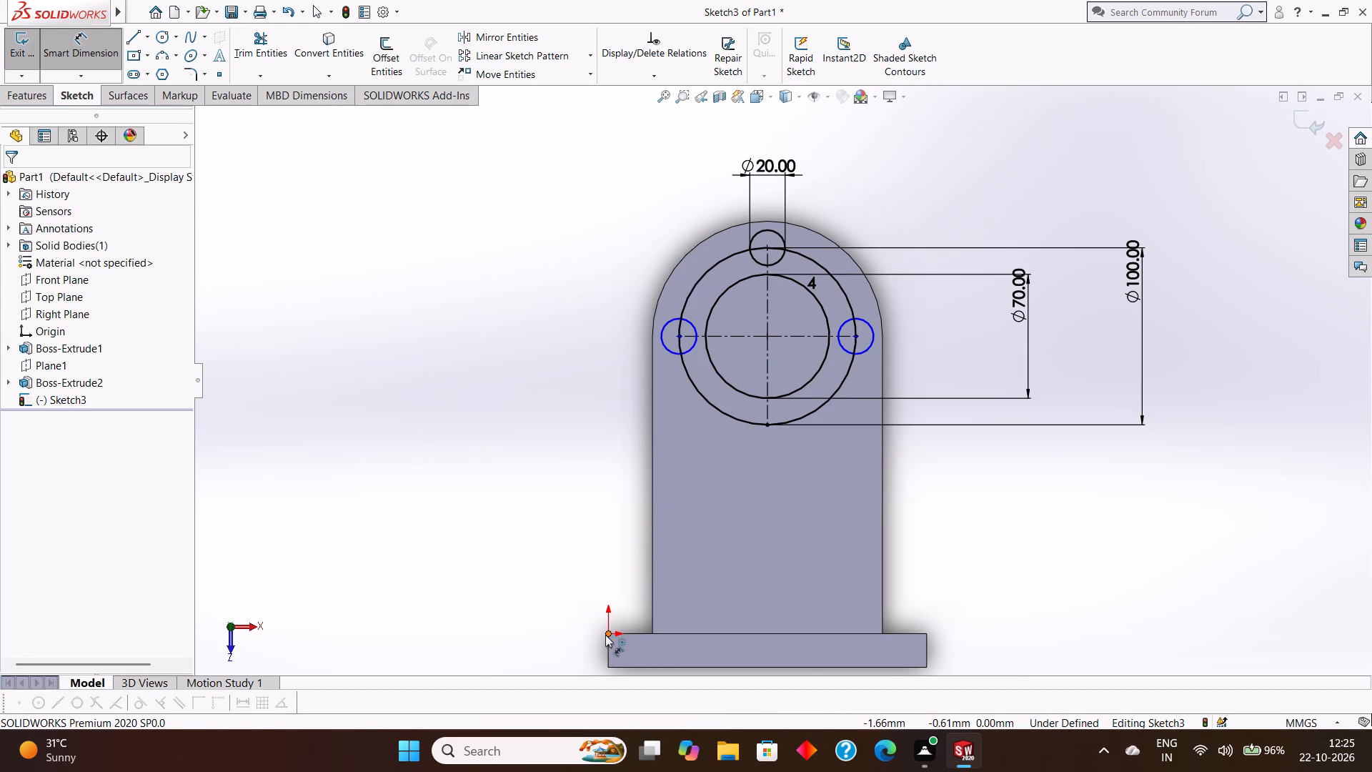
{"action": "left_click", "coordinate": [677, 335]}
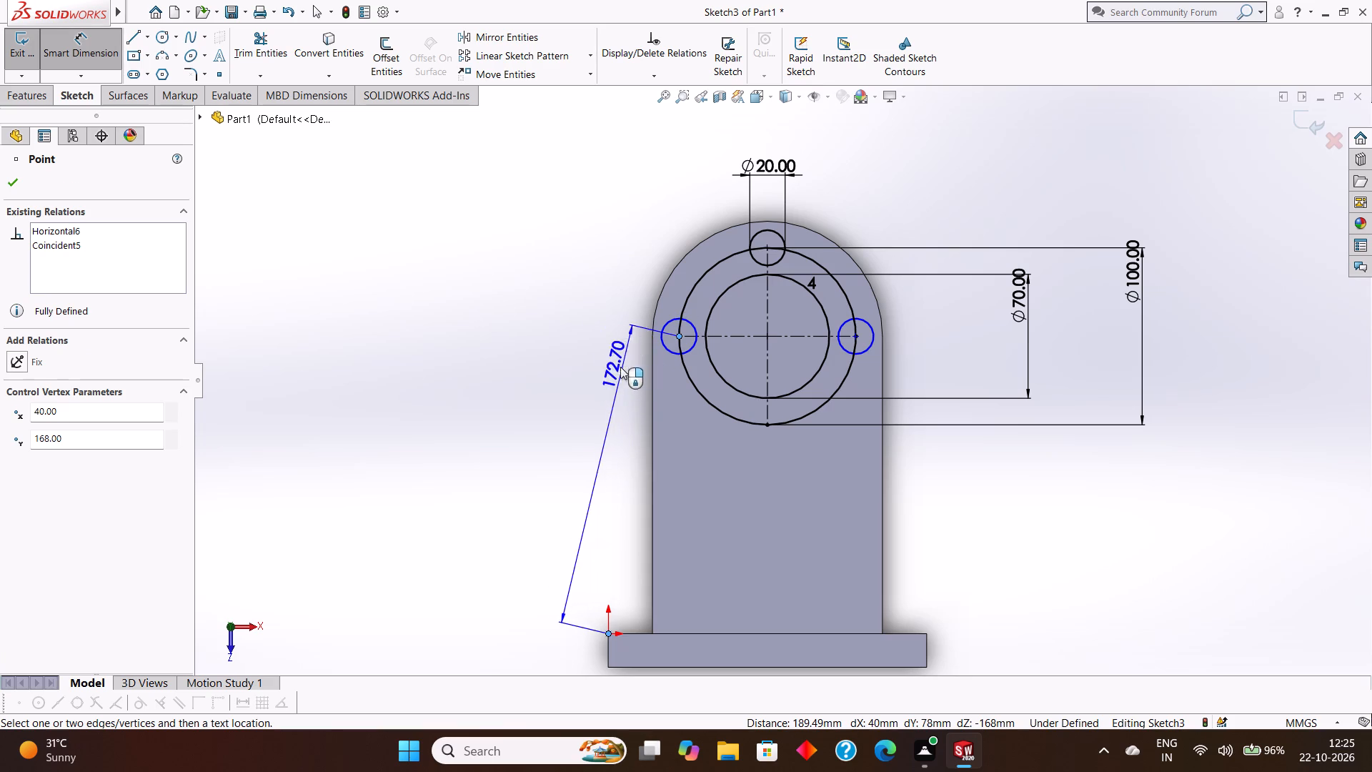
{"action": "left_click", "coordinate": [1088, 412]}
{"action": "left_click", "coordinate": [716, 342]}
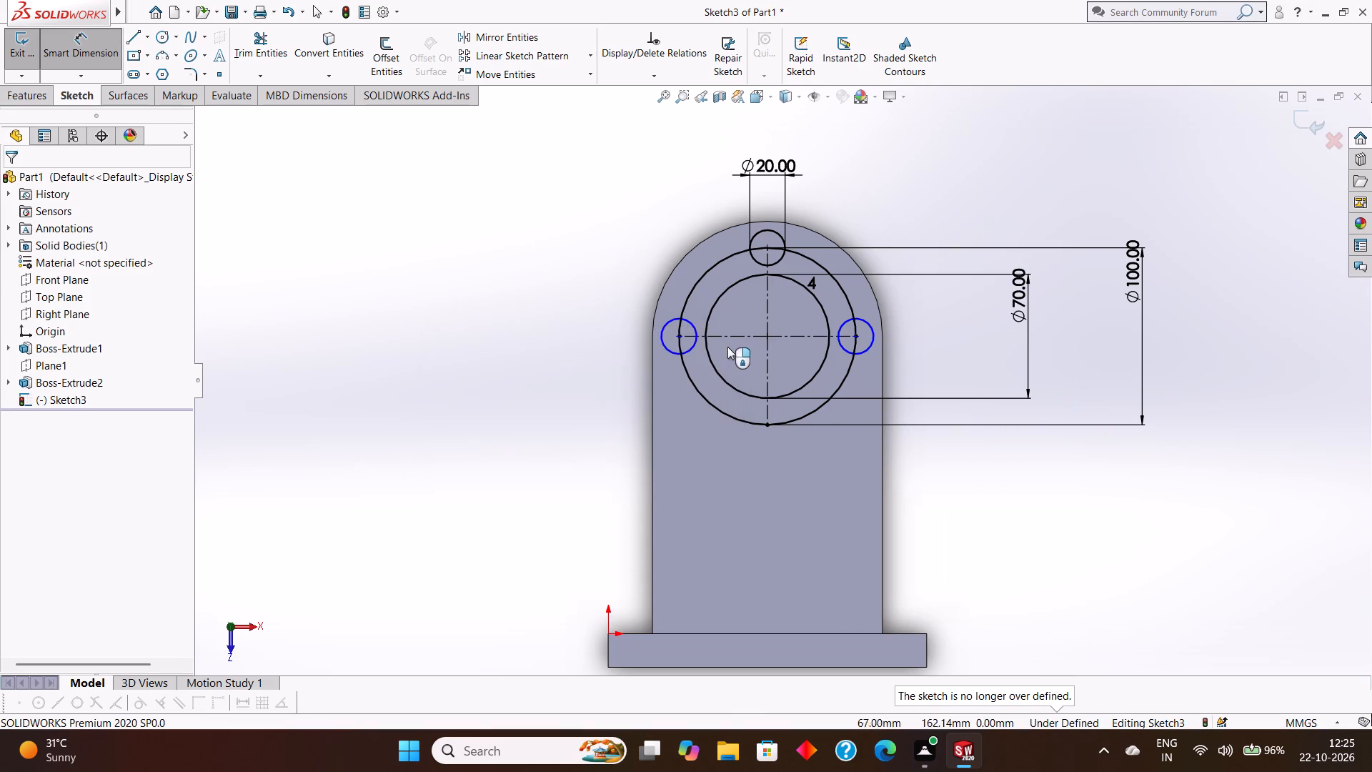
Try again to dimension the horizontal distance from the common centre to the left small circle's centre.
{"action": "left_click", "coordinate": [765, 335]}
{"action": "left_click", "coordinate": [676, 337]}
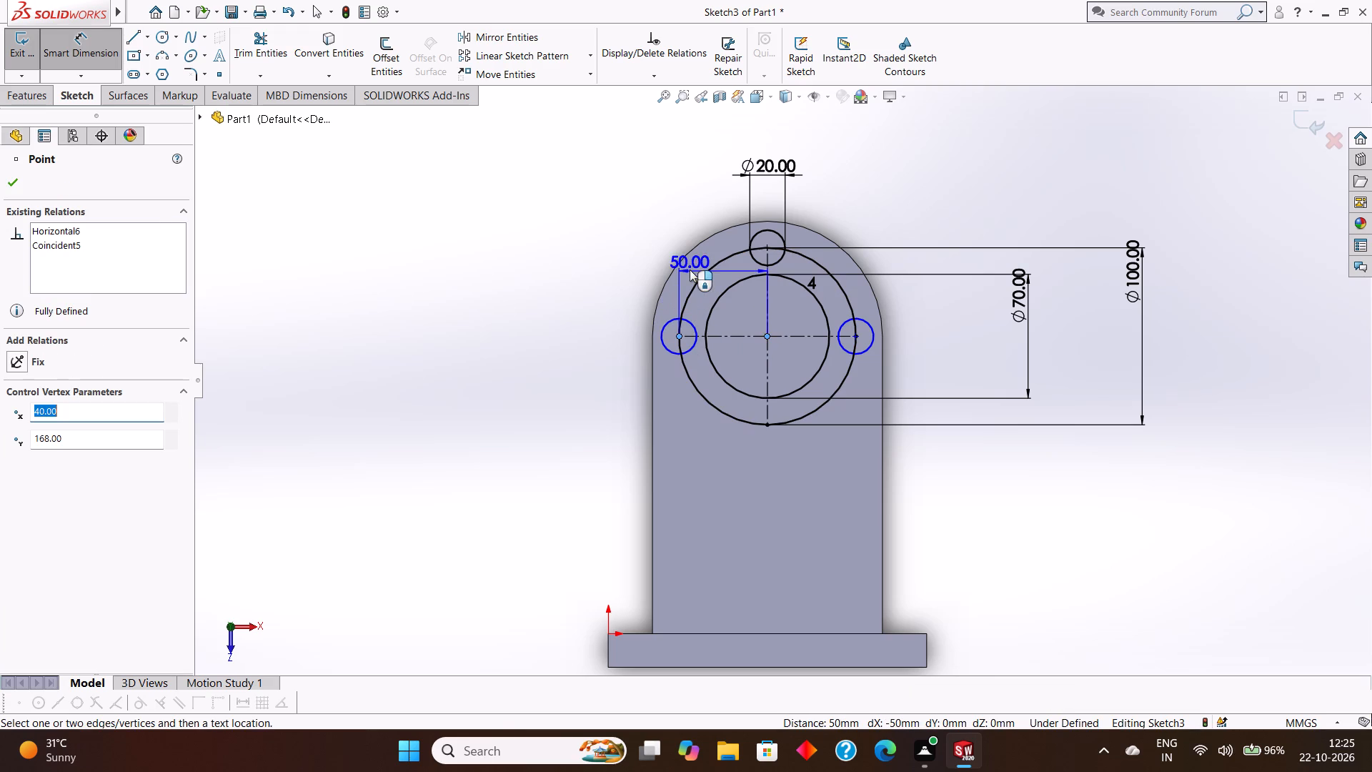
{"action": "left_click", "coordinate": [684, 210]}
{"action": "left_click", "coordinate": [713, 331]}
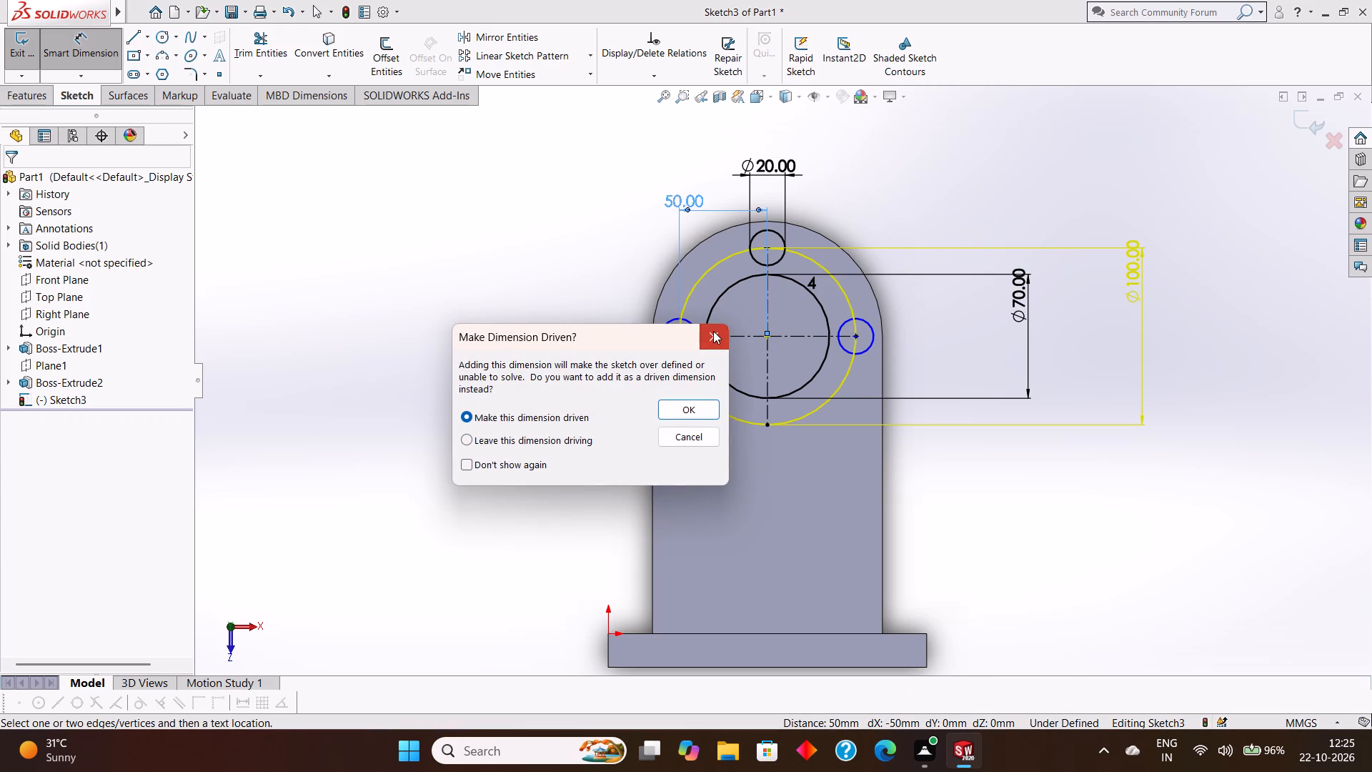
Dimension the horizontal distance from the common centre to the right small patterned circle.
{"action": "left_click", "coordinate": [767, 335]}
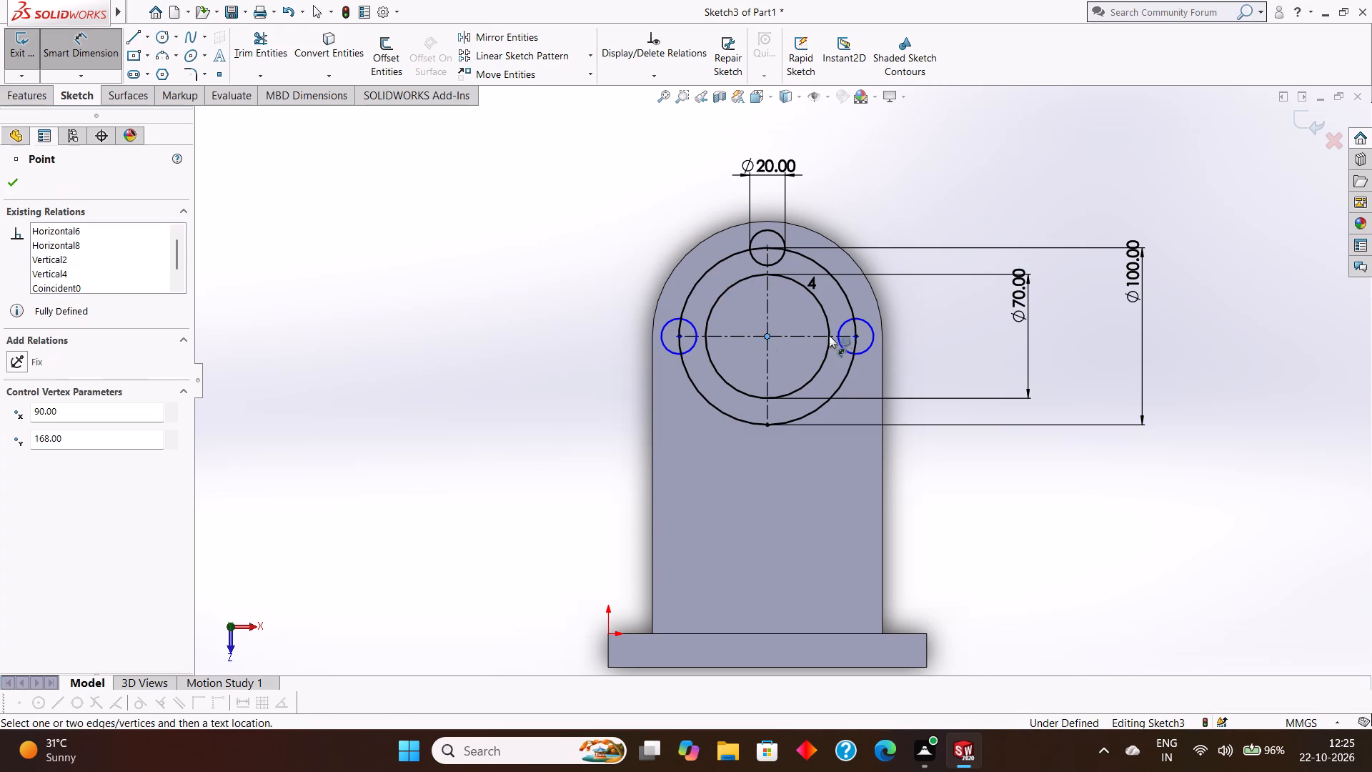
{"action": "left_click", "coordinate": [868, 318]}
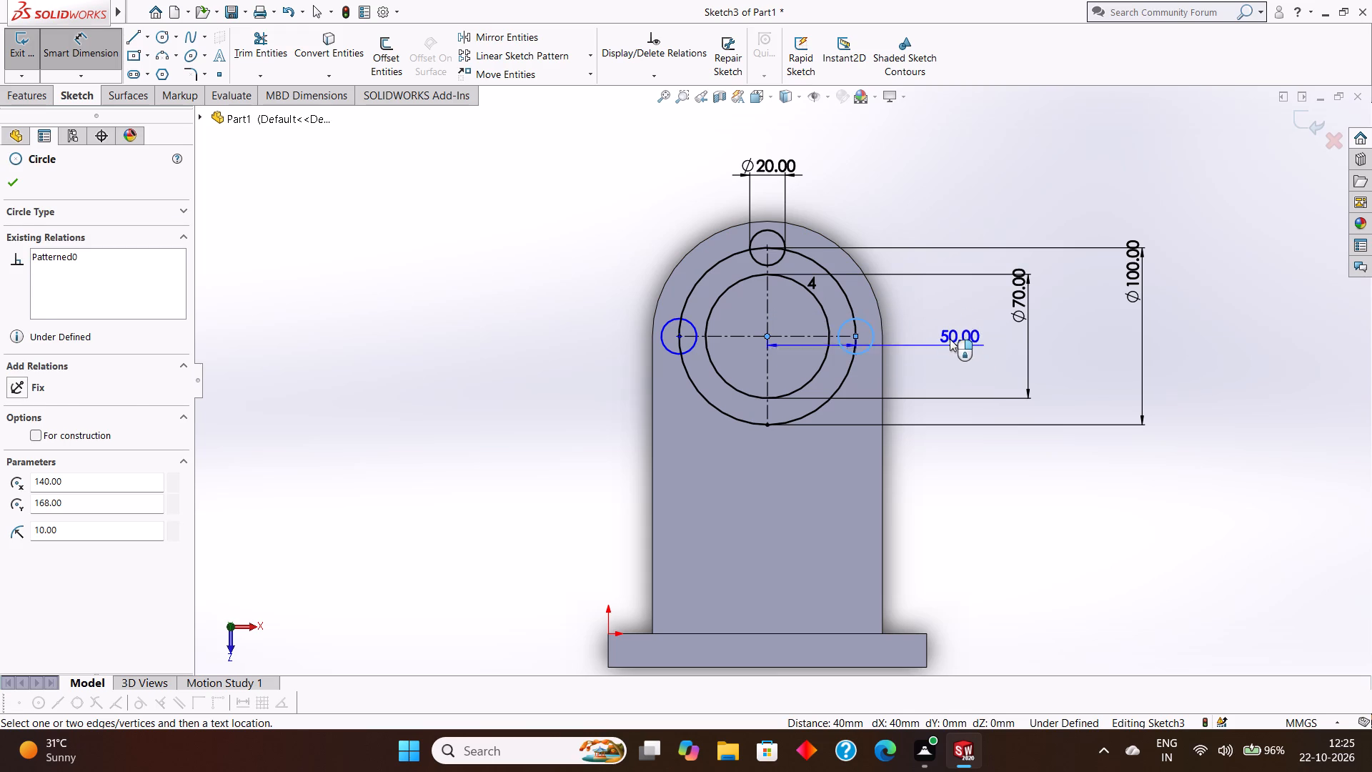
{"action": "left_click", "coordinate": [950, 339]}
{"action": "left_click", "coordinate": [891, 311]}
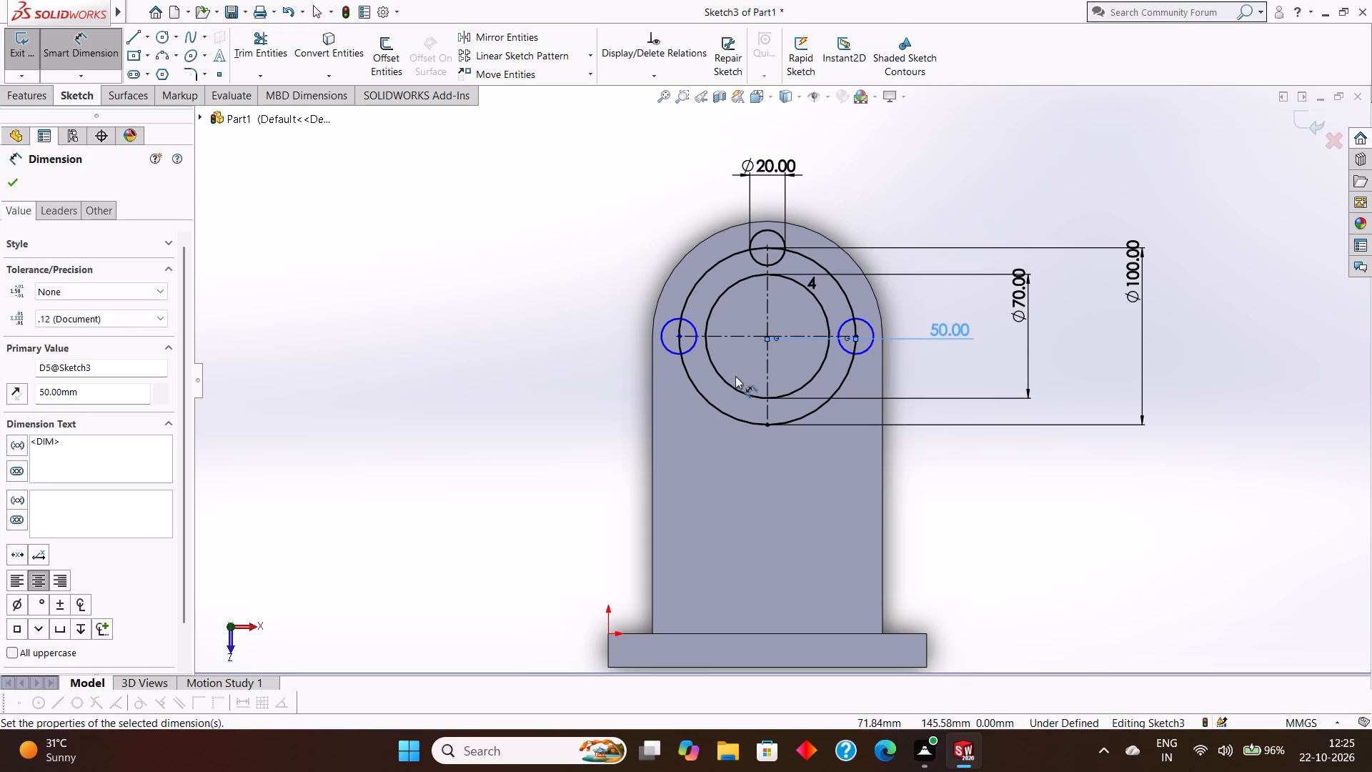
{"action": "scroll", "coordinate": [814, 332], "scroll_direction": "down", "scroll_amount": 5}
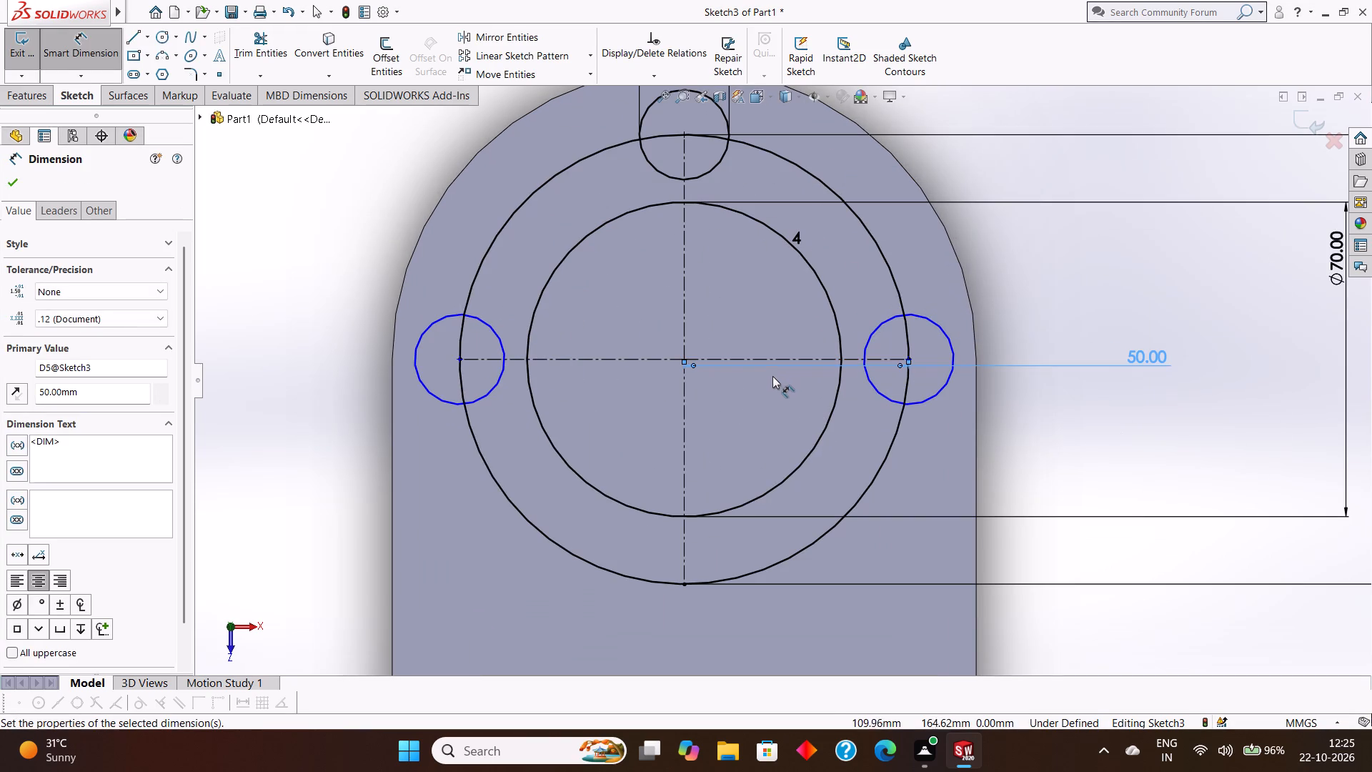
{"action": "scroll", "coordinate": [771, 380], "scroll_direction": "up", "scroll_amount": 2}
{"action": "left_click", "coordinate": [21, 187]}
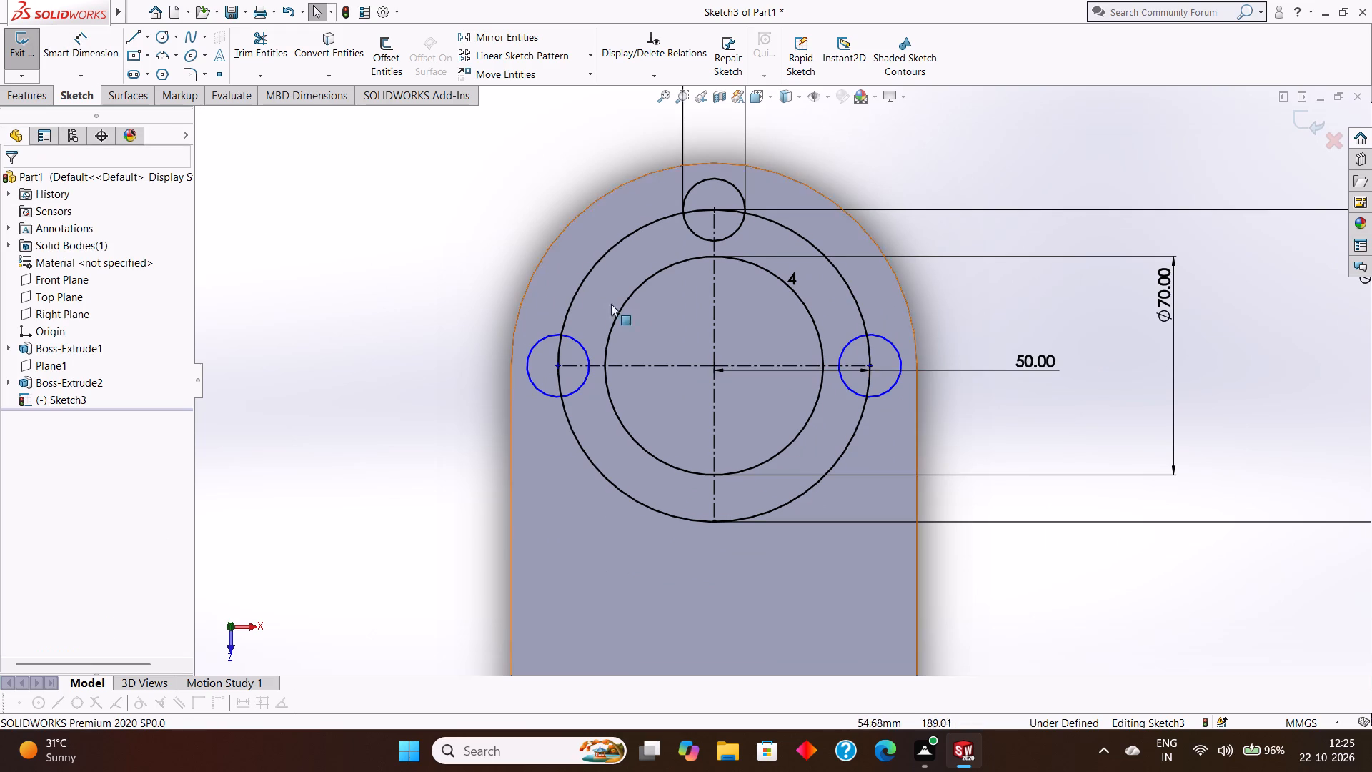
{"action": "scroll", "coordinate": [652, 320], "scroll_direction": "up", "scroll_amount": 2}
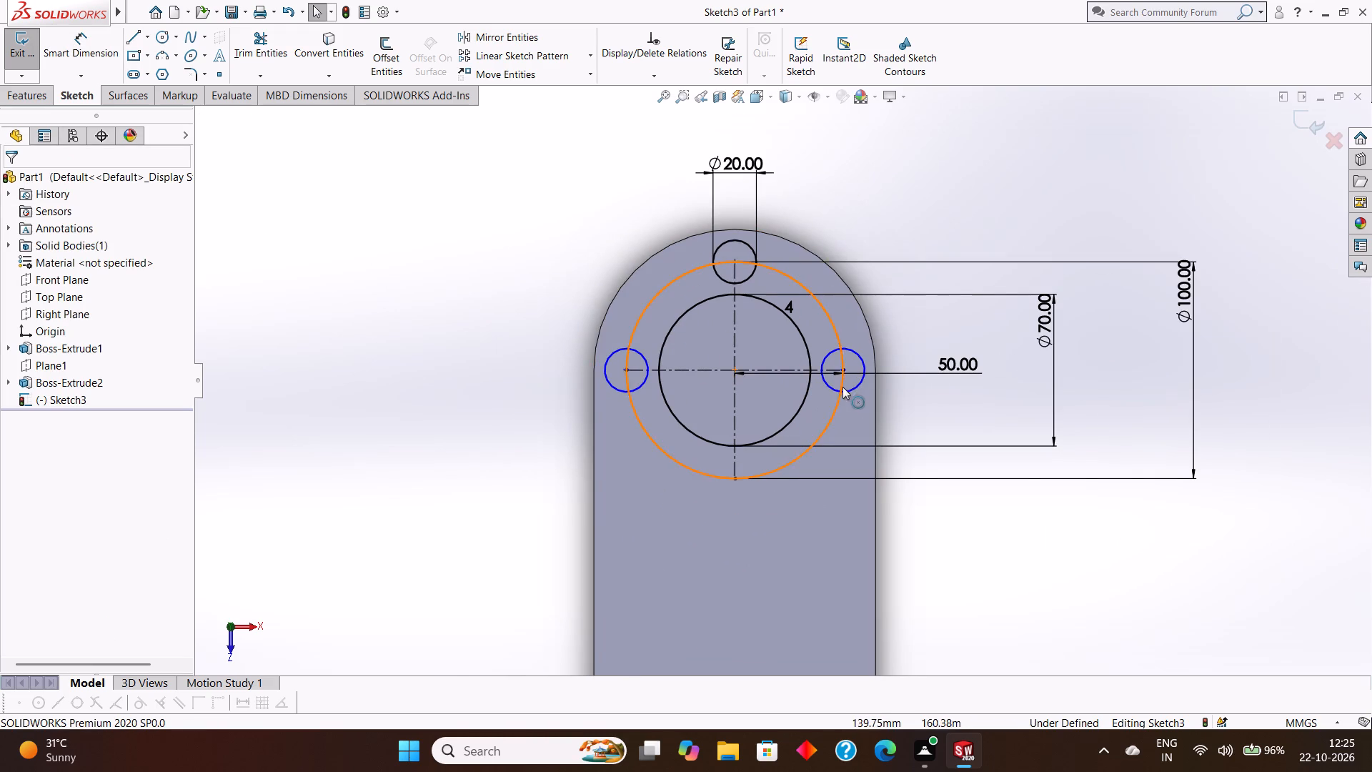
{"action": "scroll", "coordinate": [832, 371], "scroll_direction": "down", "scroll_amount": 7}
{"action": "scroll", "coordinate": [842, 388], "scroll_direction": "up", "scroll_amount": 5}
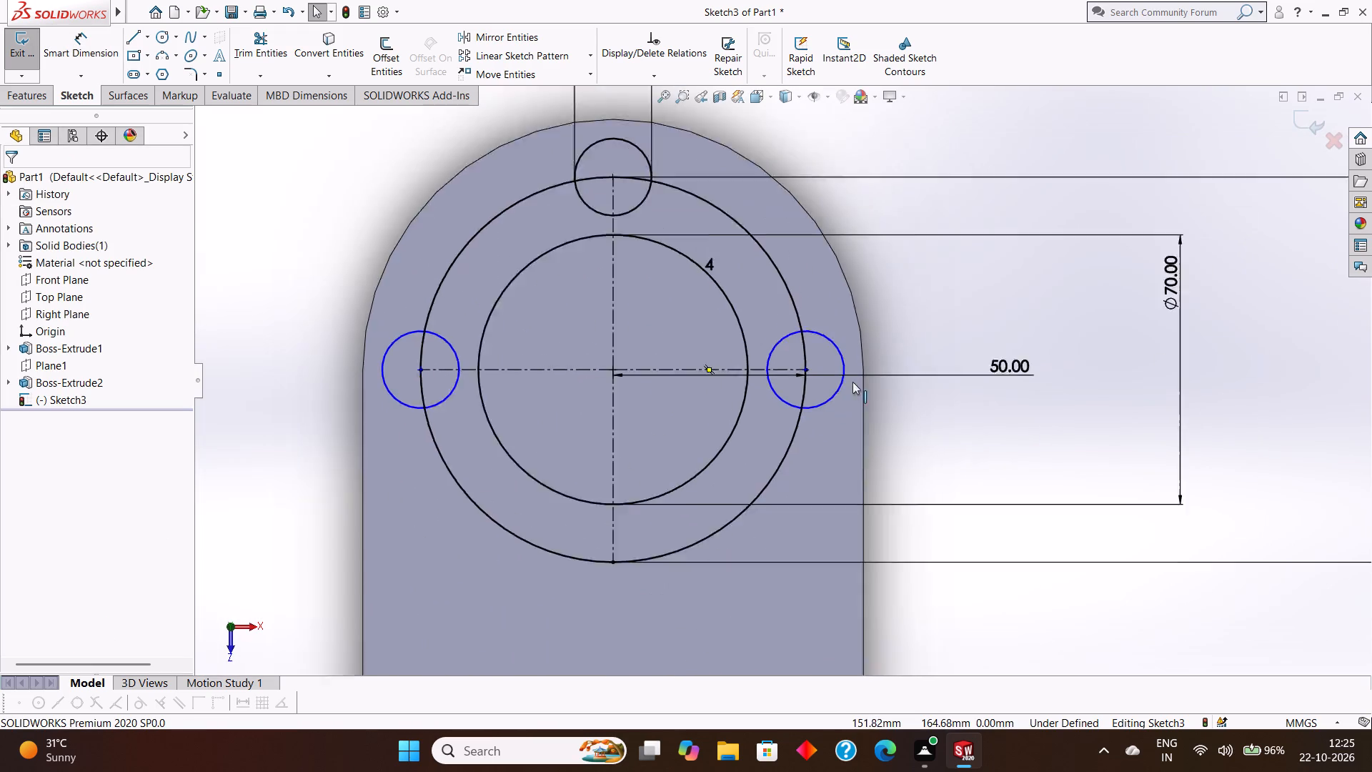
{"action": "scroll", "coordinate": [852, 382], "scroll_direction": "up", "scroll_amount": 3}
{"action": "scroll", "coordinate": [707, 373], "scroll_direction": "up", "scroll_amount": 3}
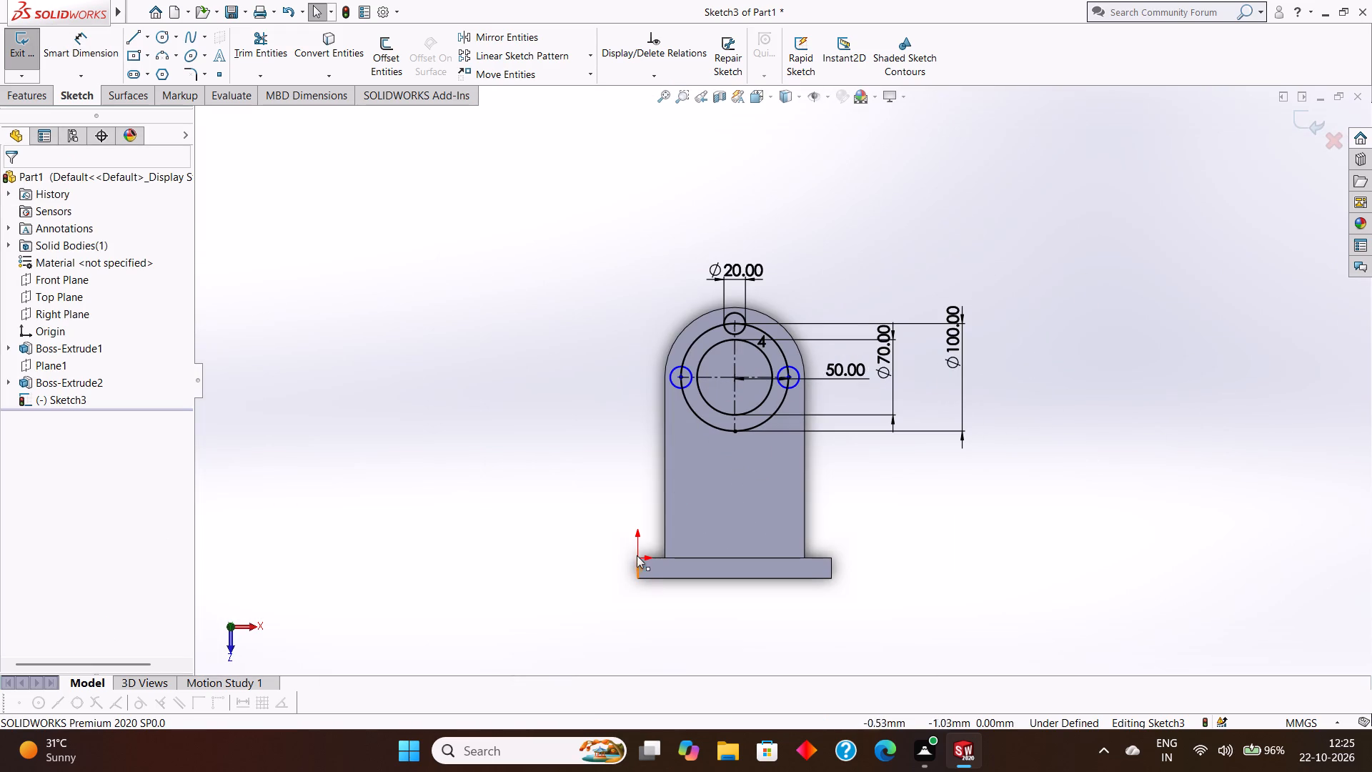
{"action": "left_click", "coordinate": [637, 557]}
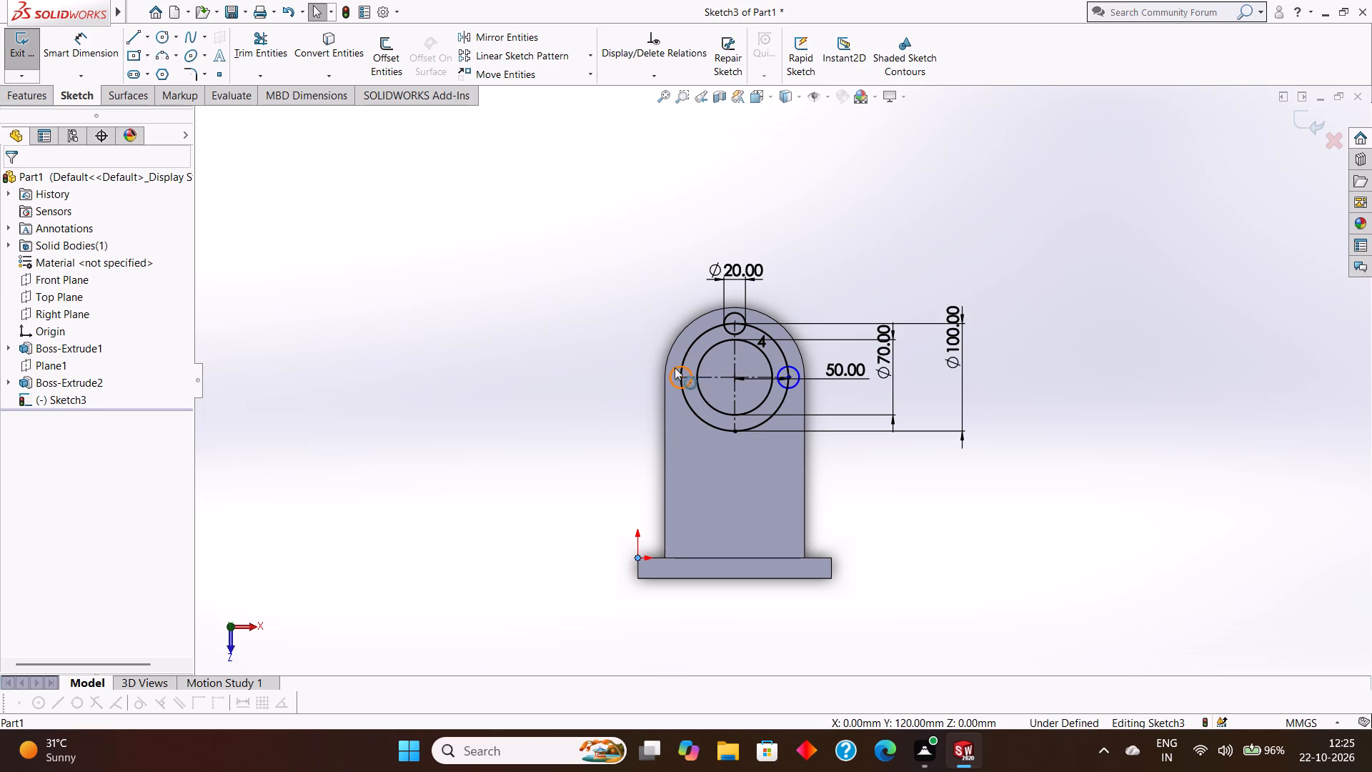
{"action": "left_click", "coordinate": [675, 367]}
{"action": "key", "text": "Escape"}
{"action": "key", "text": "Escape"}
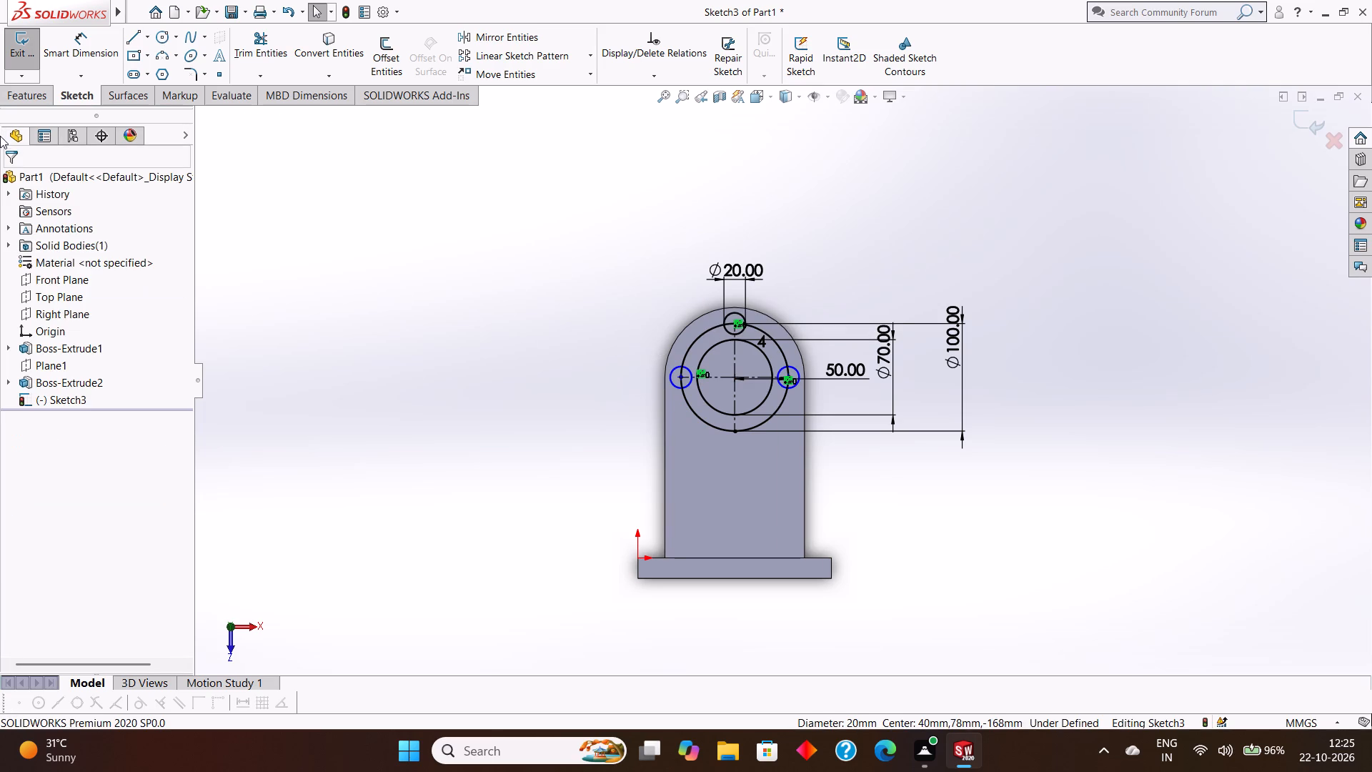
Dimension the horizontal distance from the origin to the left small circle's centre.
{"action": "left_click", "coordinate": [70, 48]}
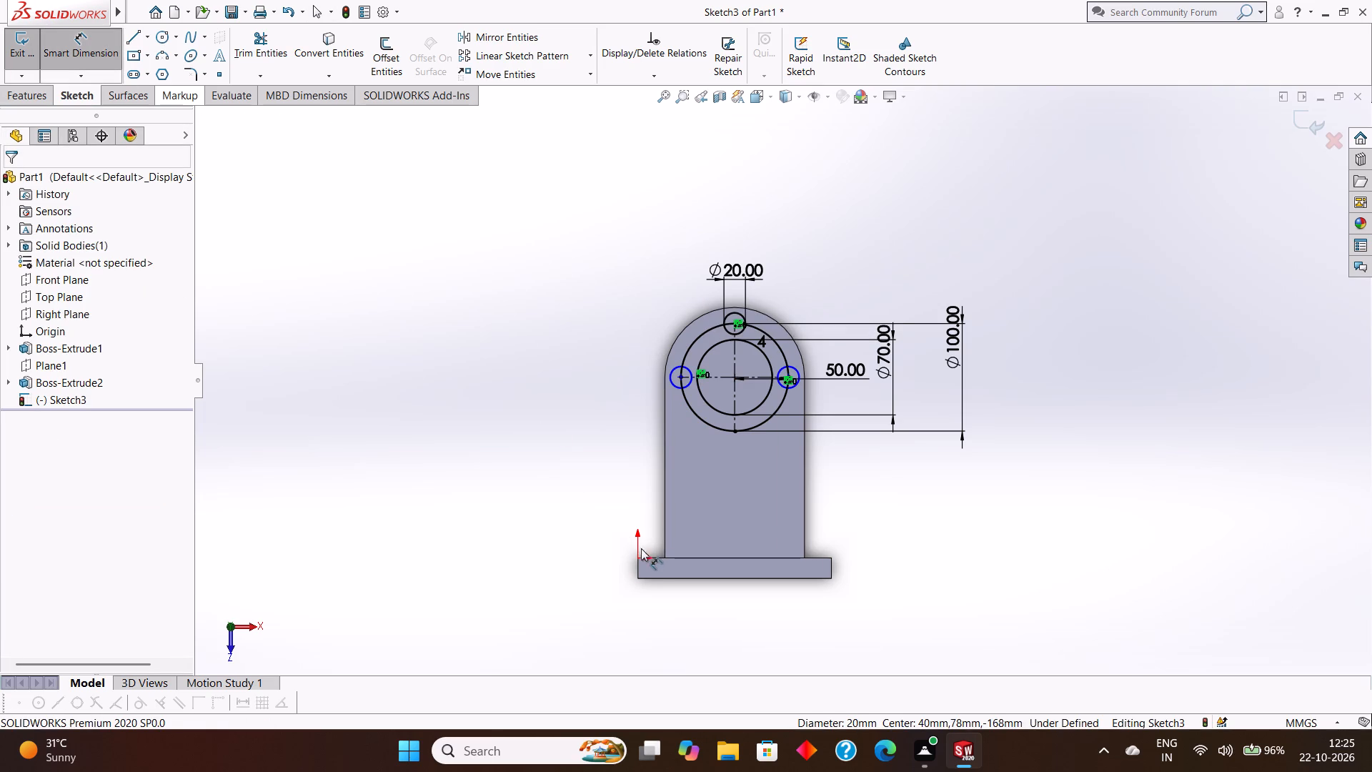
{"action": "left_click", "coordinate": [640, 557]}
{"action": "scroll", "coordinate": [677, 367], "scroll_direction": "down", "scroll_amount": 1}
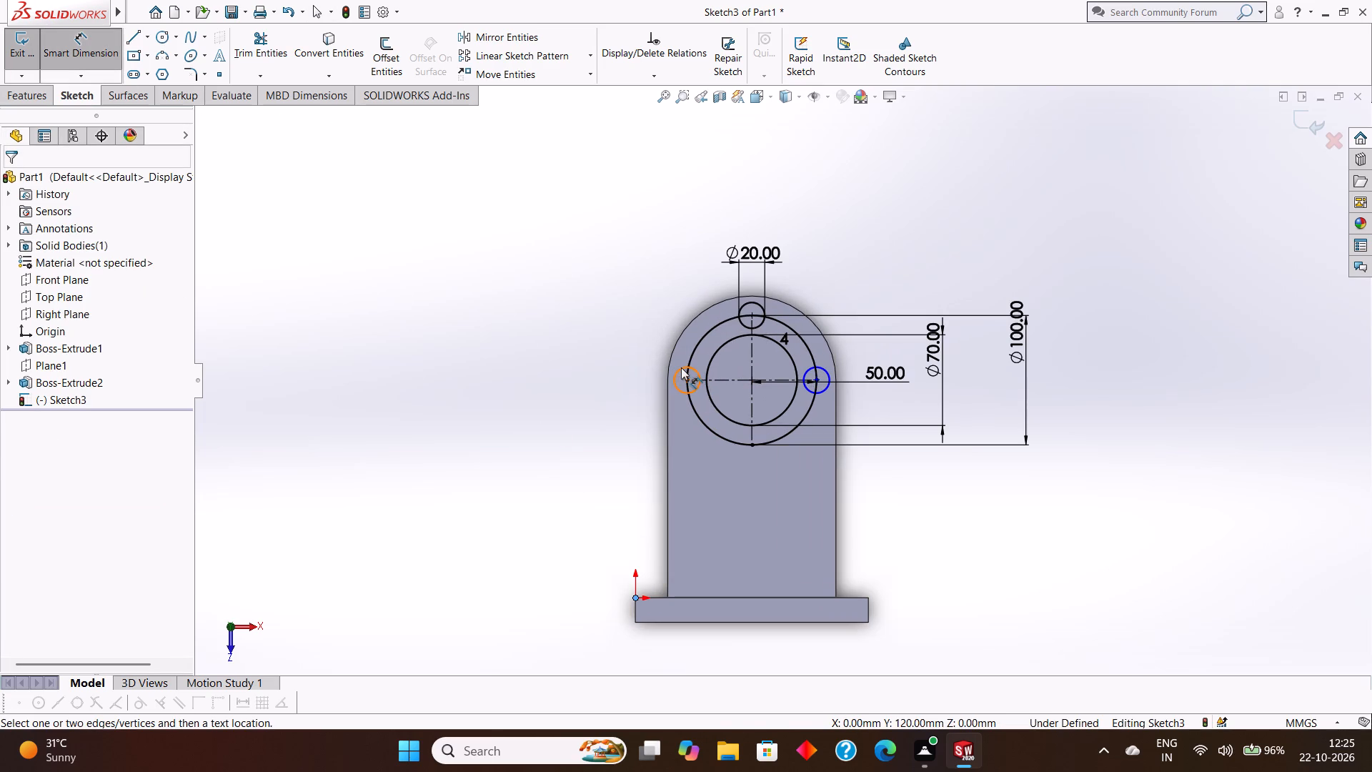
{"action": "left_click", "coordinate": [681, 367]}
{"action": "left_click", "coordinate": [651, 320]}
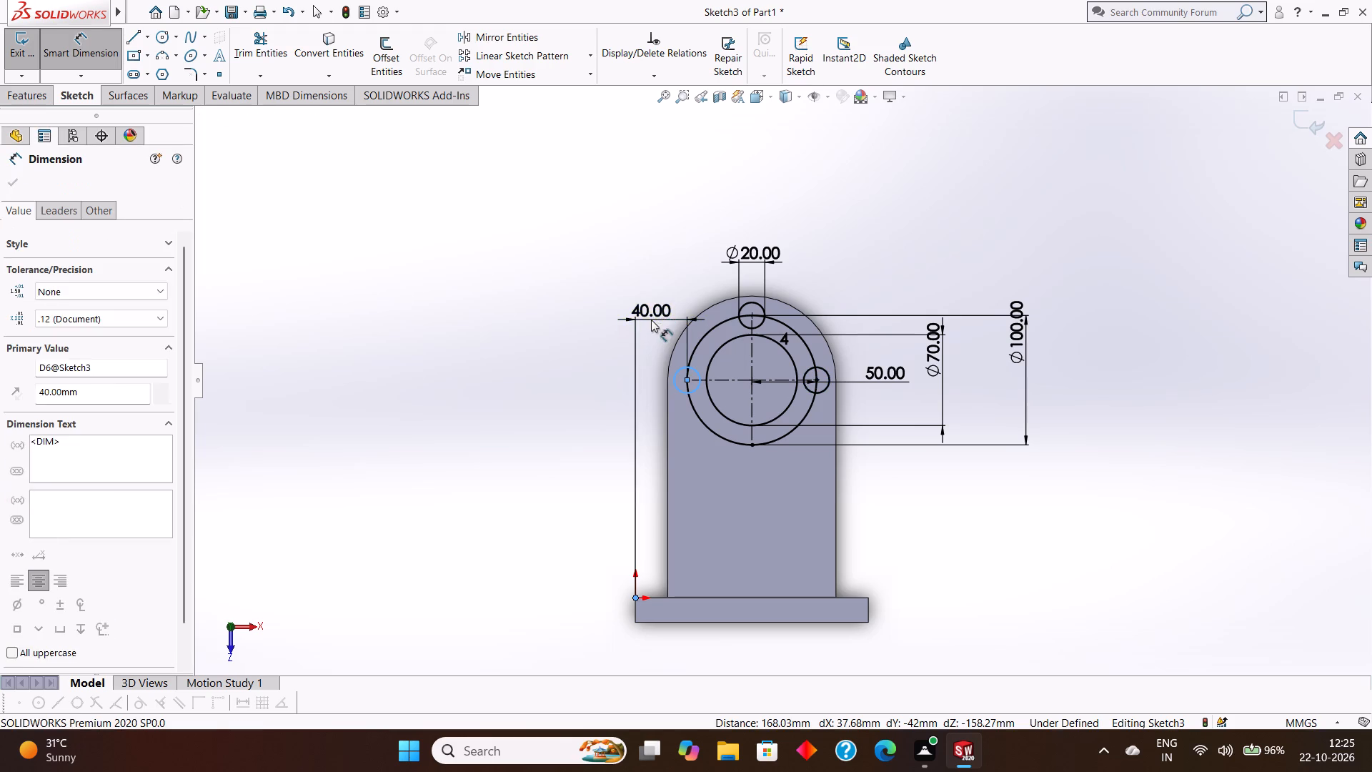
{"action": "left_click", "coordinate": [587, 297]}
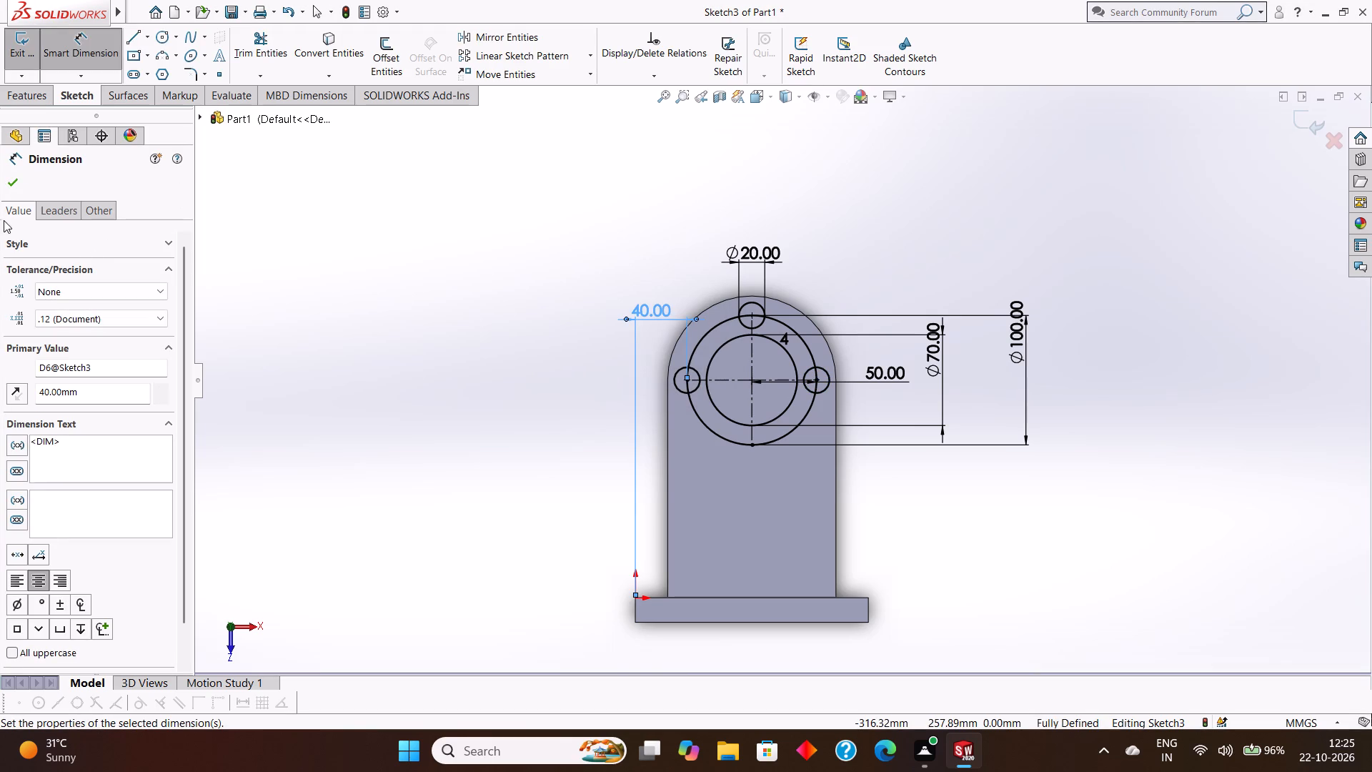
{"action": "left_click", "coordinate": [13, 189]}
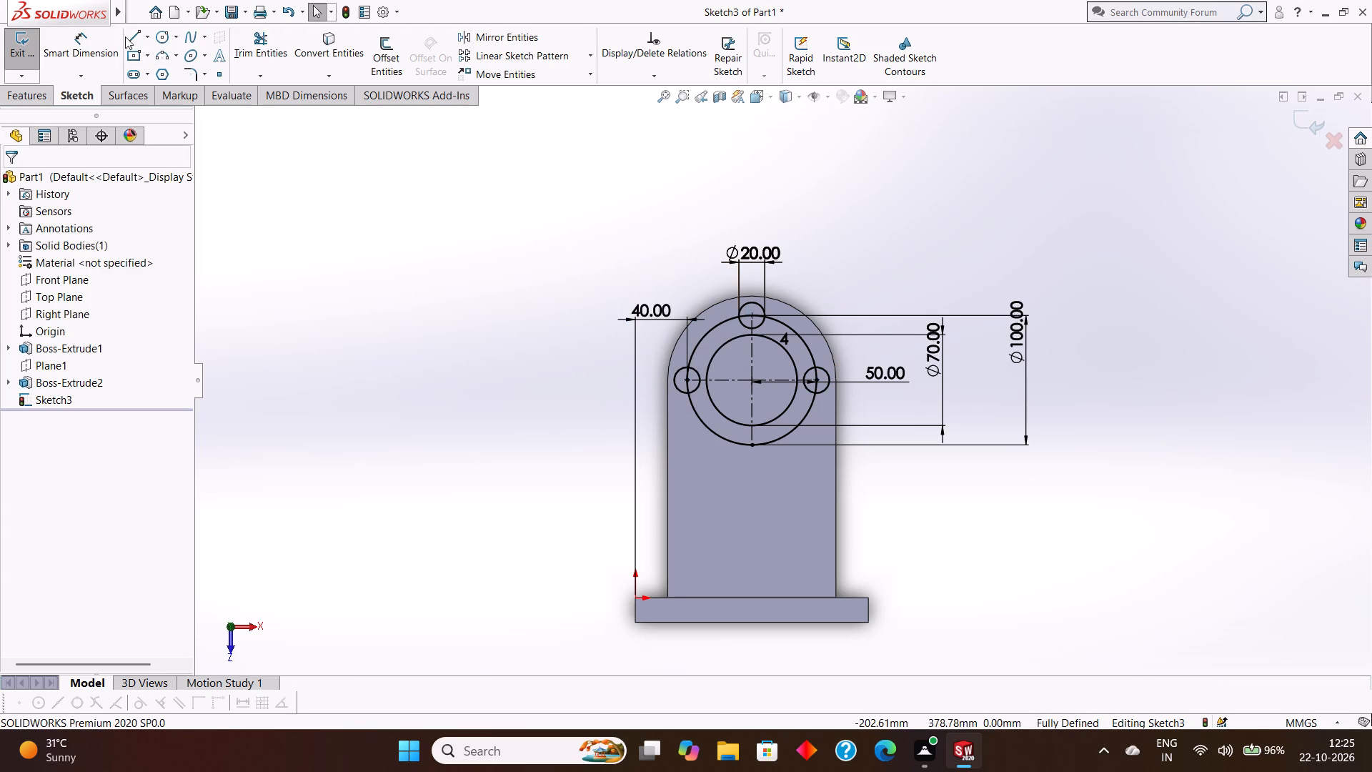
Draw a 60 mm vertical centerline downward from the common centre of the 70 mm and 100 mm circles.
{"action": "left_click", "coordinate": [146, 39]}
{"action": "left_click", "coordinate": [160, 72]}
{"action": "scroll", "coordinate": [753, 379], "scroll_direction": "down", "scroll_amount": 4}
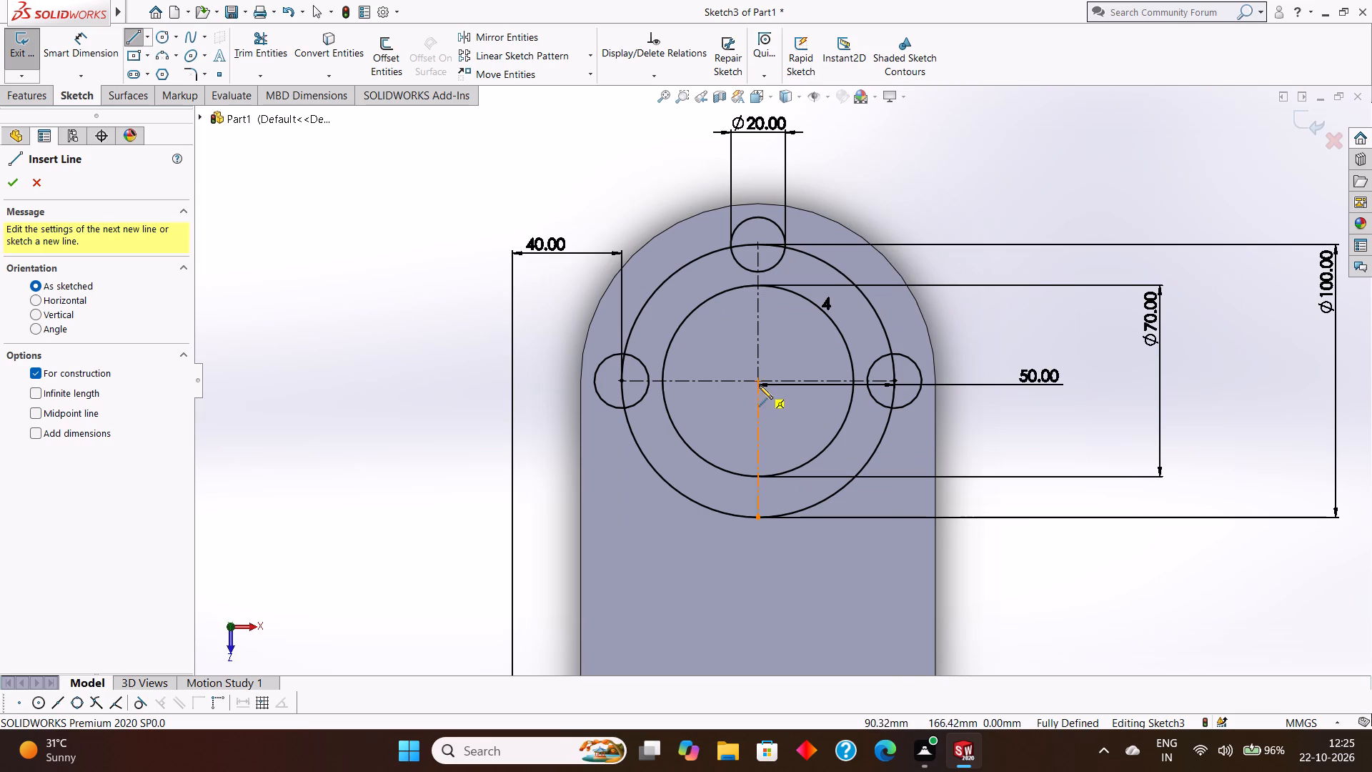
{"action": "left_click", "coordinate": [759, 379]}
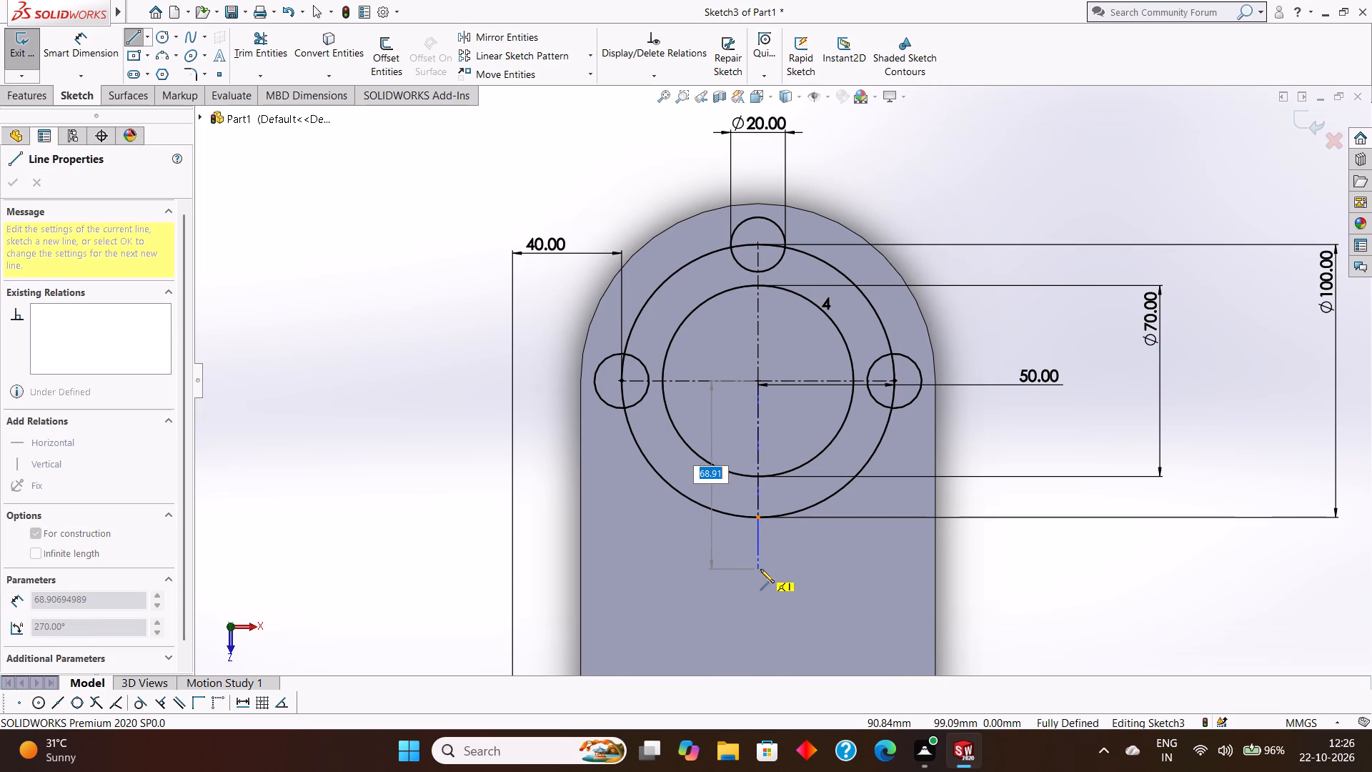
{"action": "type", "text": "60"}
{"action": "key", "text": "Return"}
{"action": "key", "text": "Escape"}
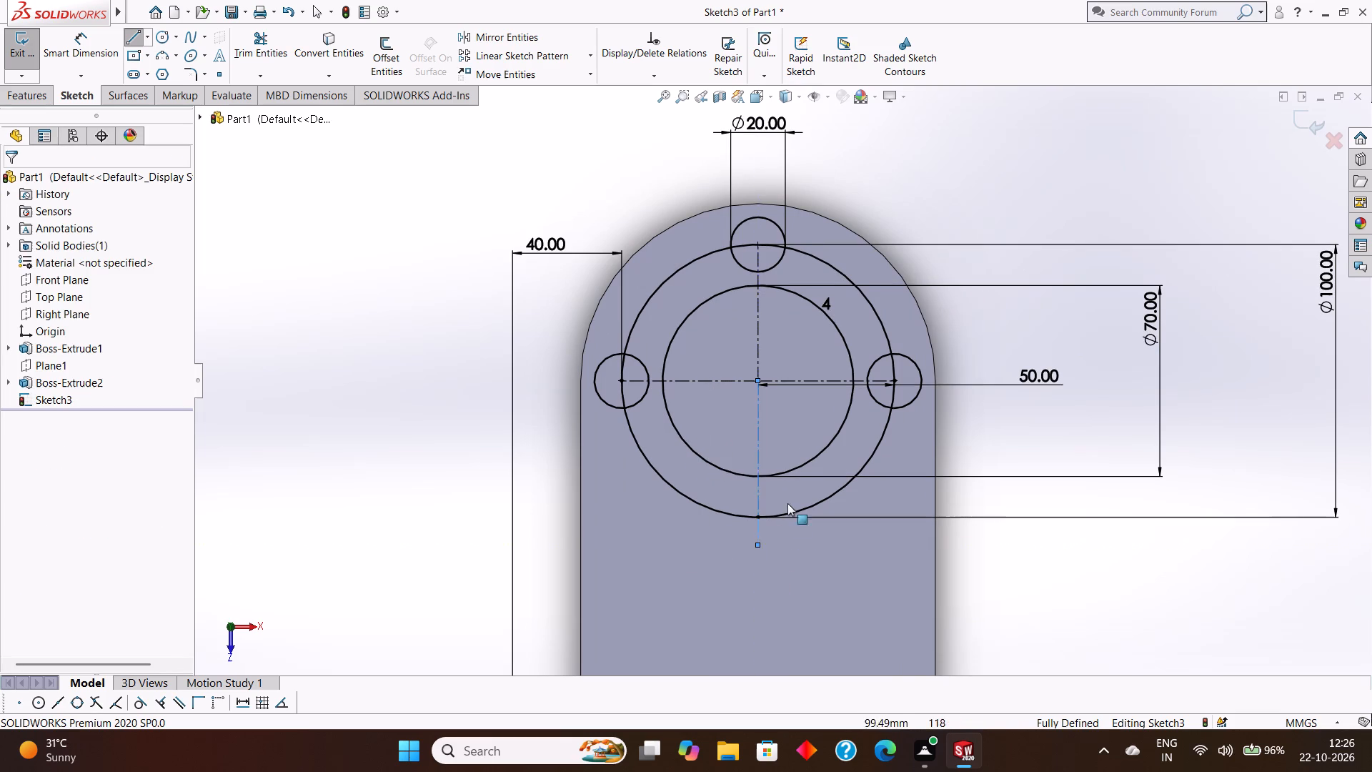
{"action": "key", "text": "Escape"}
Delete the 50 mm horizontal dimension between the common centre and the right small circle.
{"action": "right_click", "coordinate": [832, 387]}
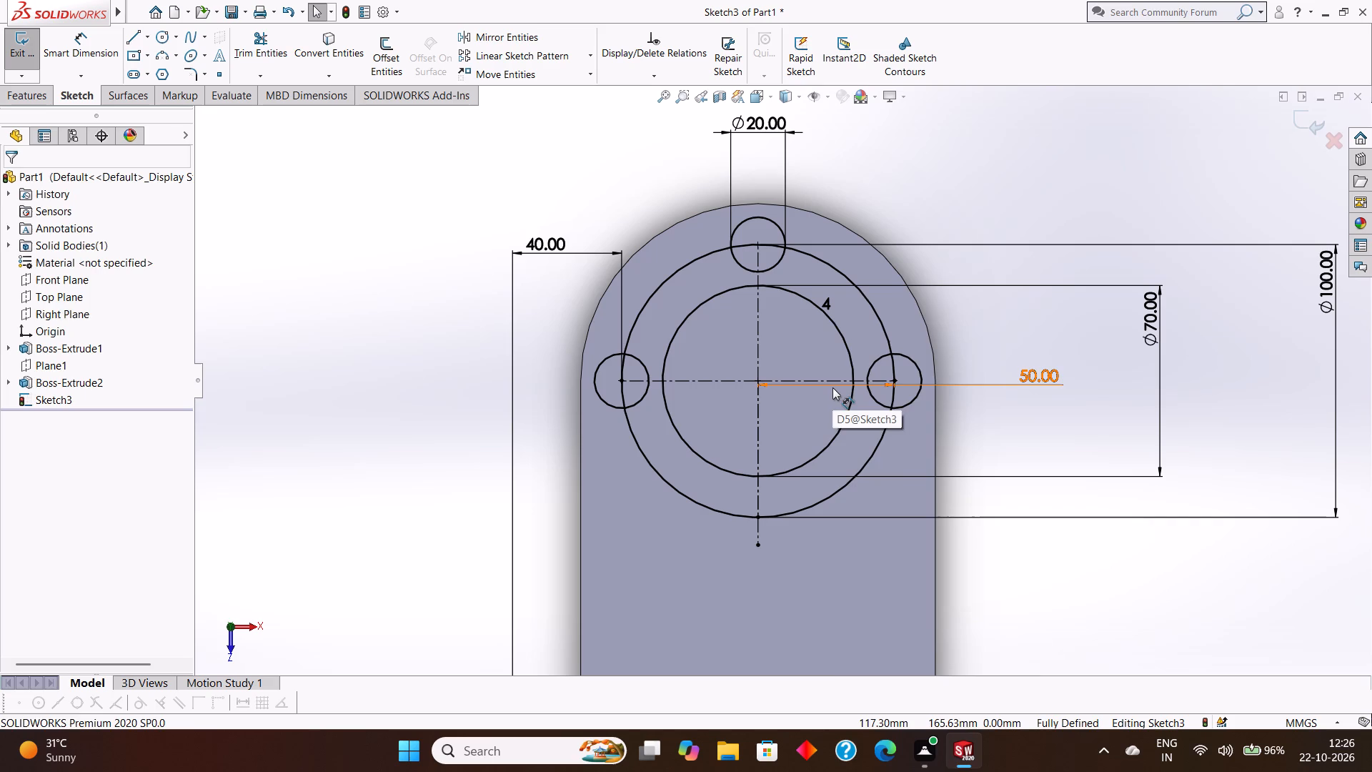
{"action": "left_click", "coordinate": [885, 540]}
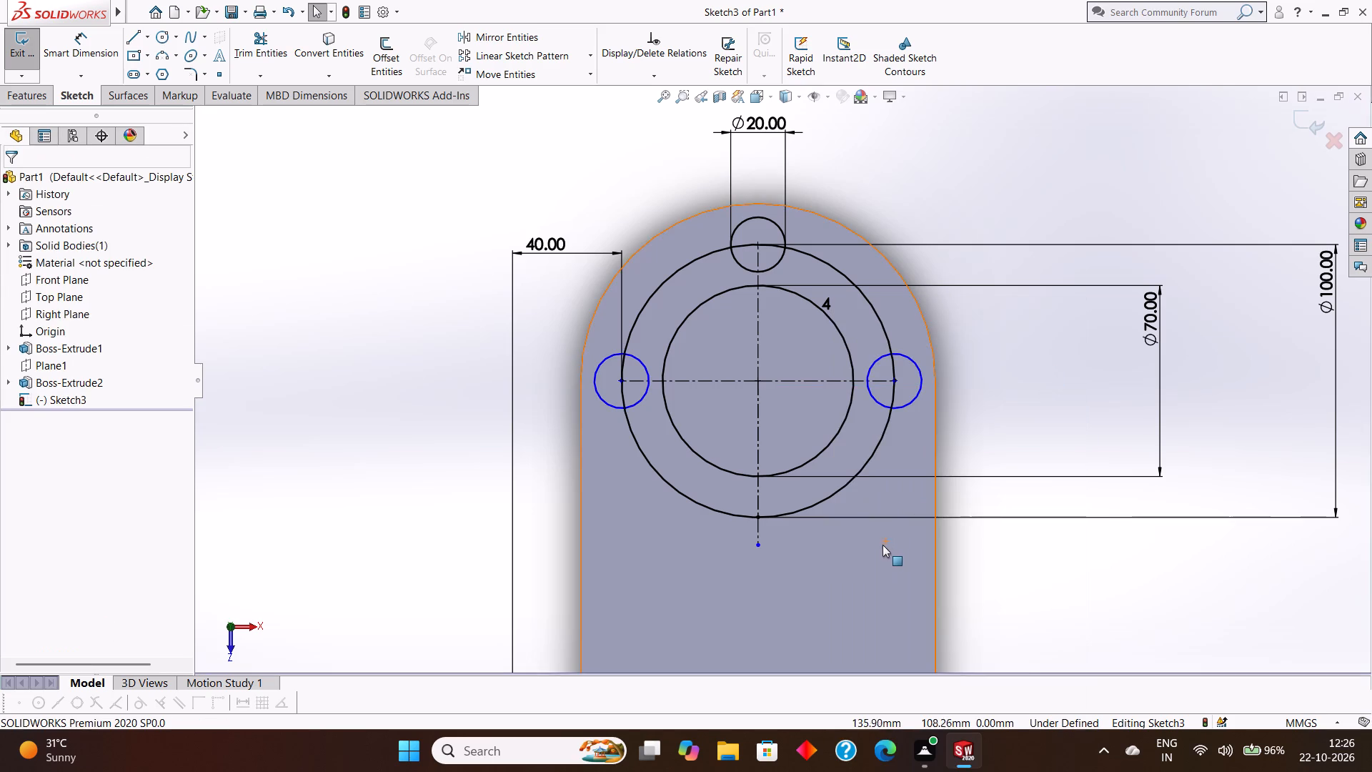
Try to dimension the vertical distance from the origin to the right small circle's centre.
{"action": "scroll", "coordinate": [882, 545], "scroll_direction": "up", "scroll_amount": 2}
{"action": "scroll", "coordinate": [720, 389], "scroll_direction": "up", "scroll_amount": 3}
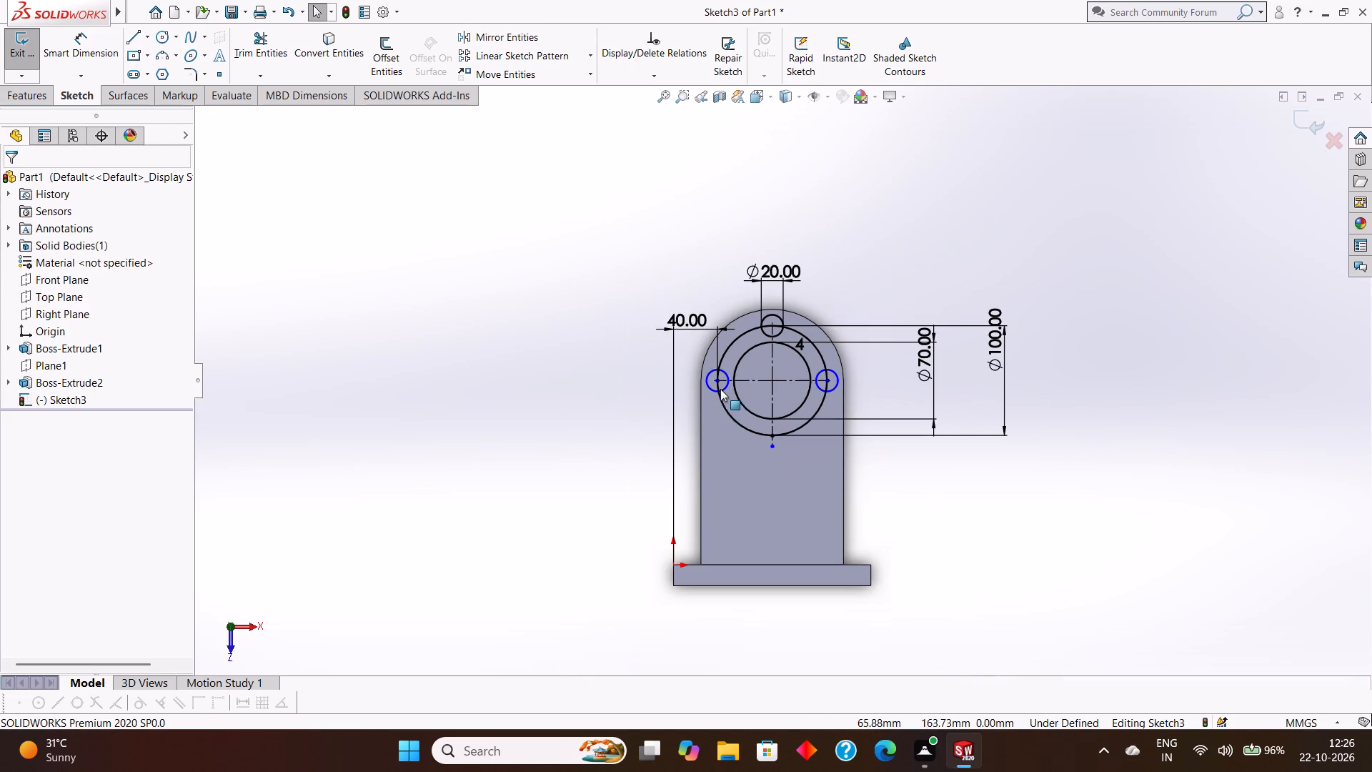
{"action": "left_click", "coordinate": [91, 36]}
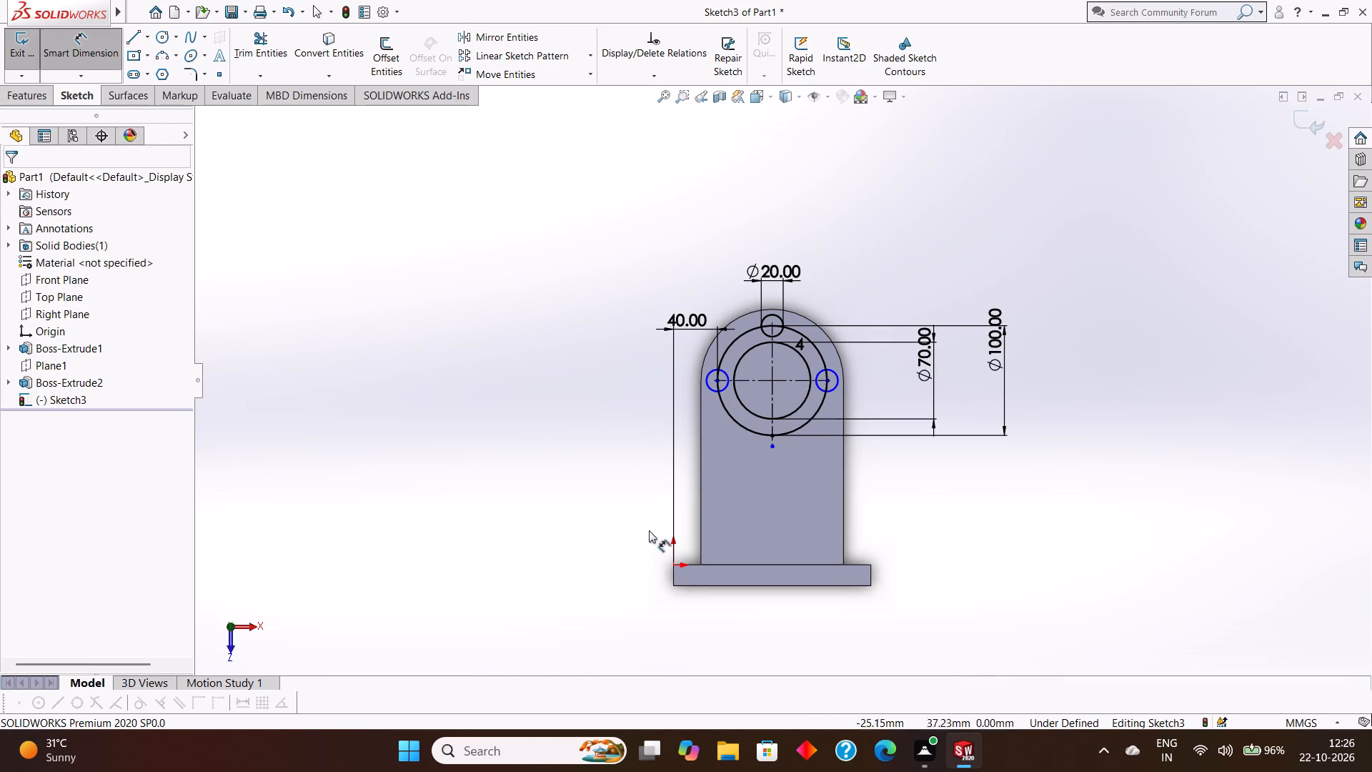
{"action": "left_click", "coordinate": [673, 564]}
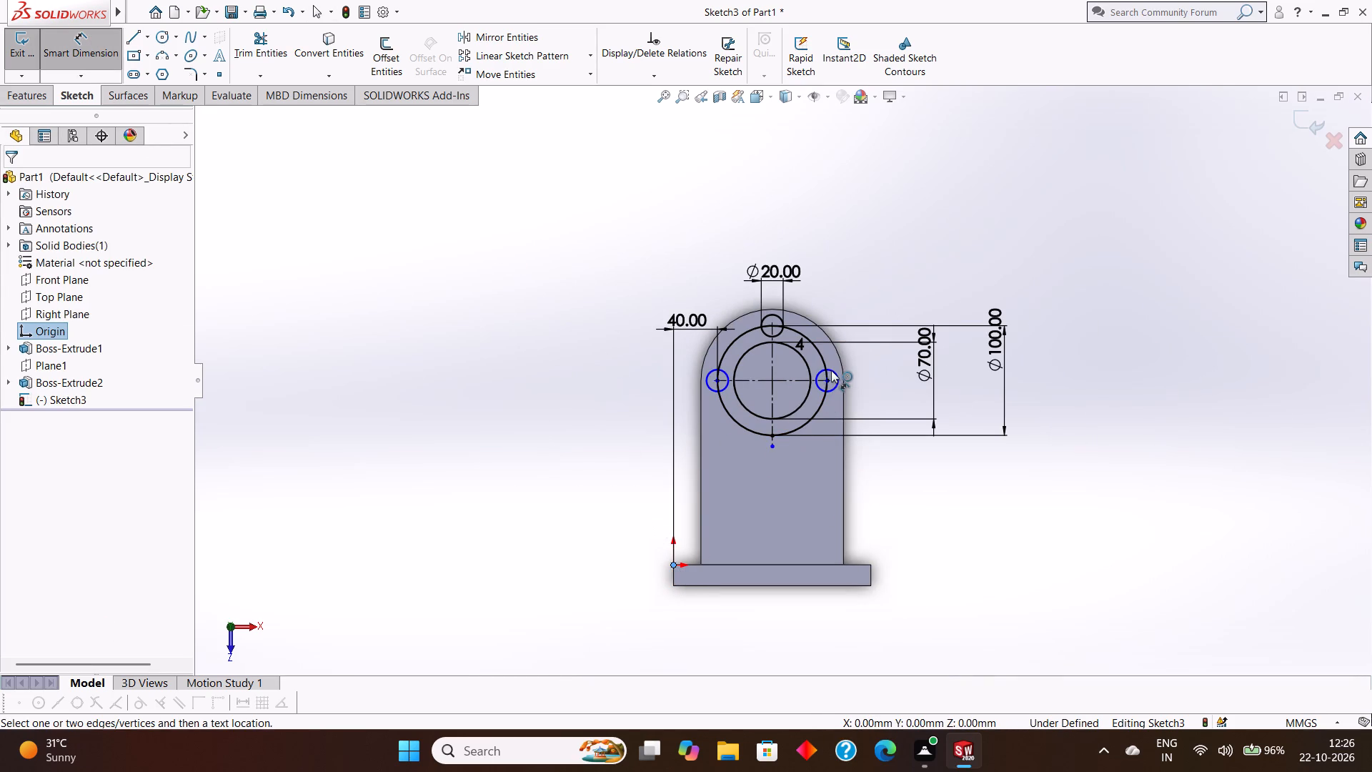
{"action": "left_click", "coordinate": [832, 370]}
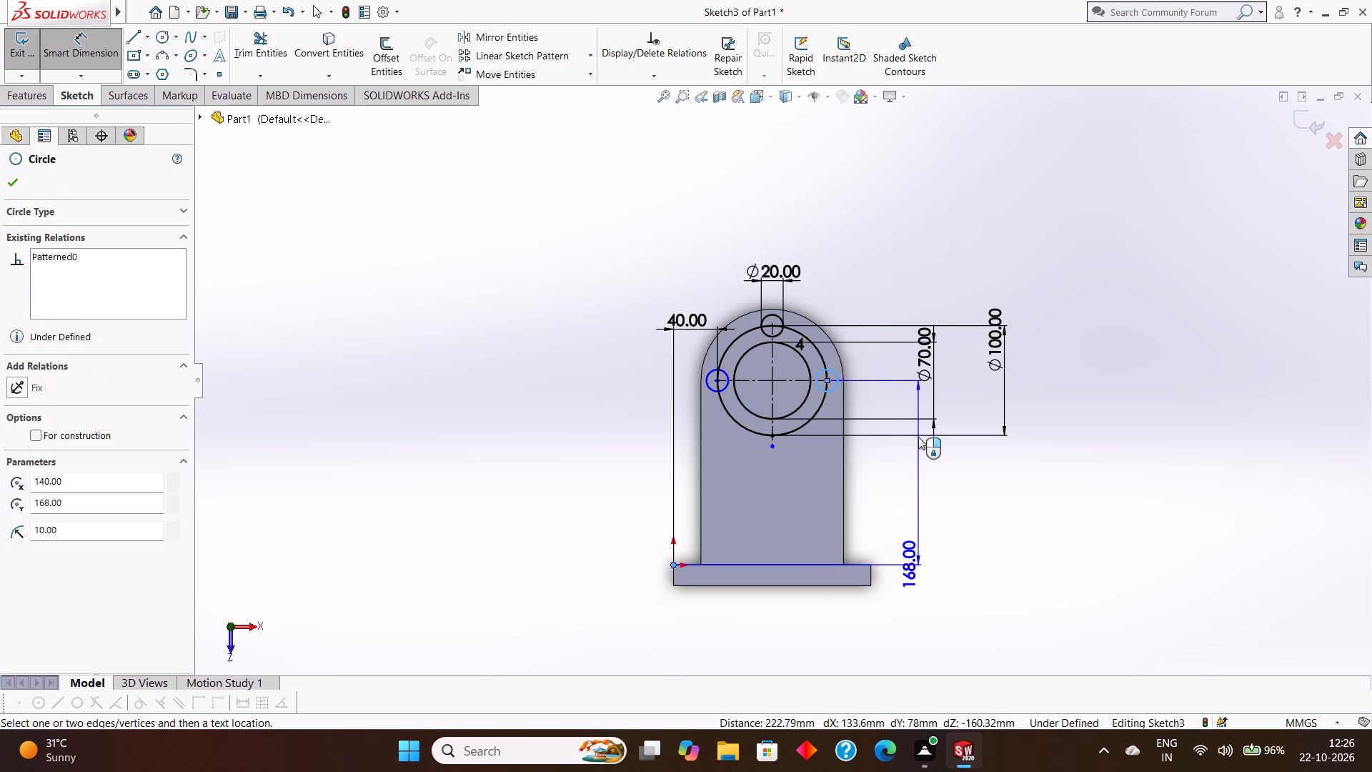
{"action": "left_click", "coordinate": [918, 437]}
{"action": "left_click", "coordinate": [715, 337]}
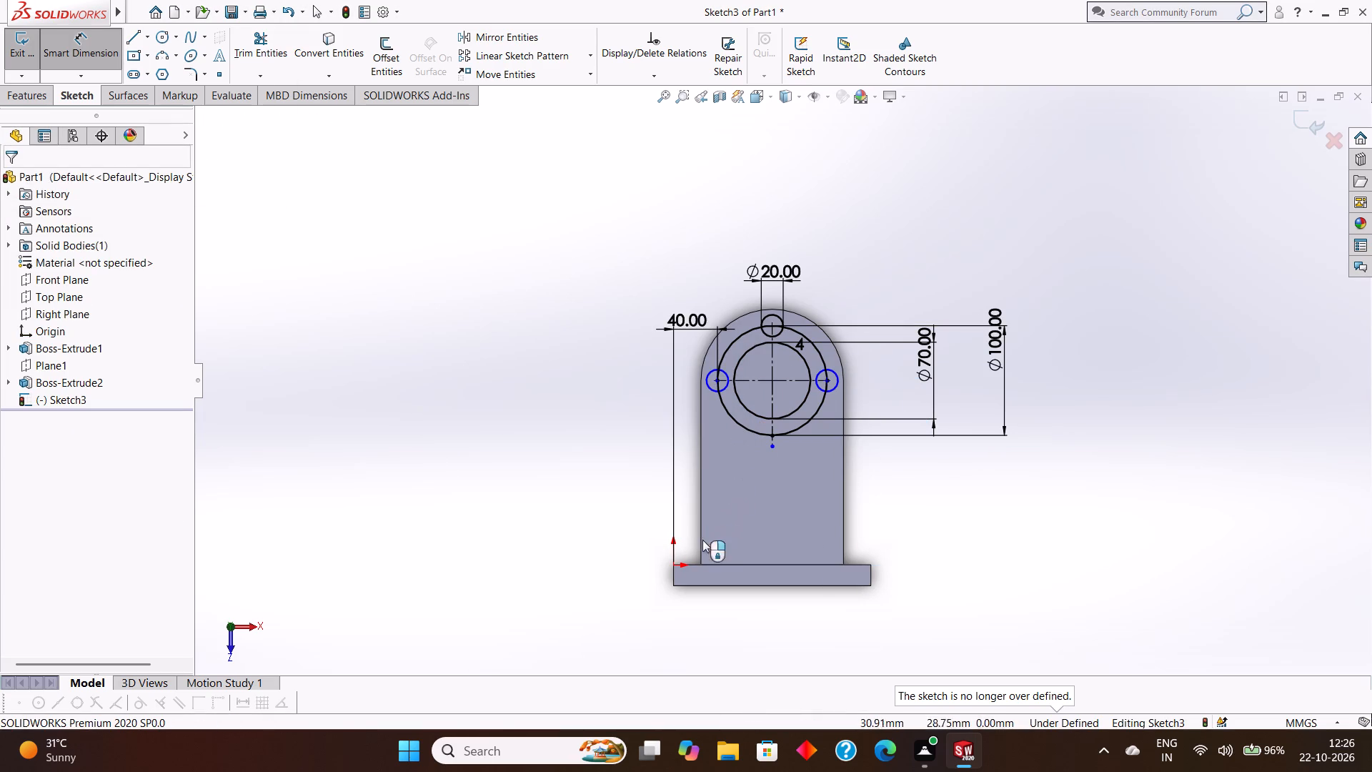
Dimension the horizontal distance from the origin to the right small circle's centre.
{"action": "left_click", "coordinate": [674, 565]}
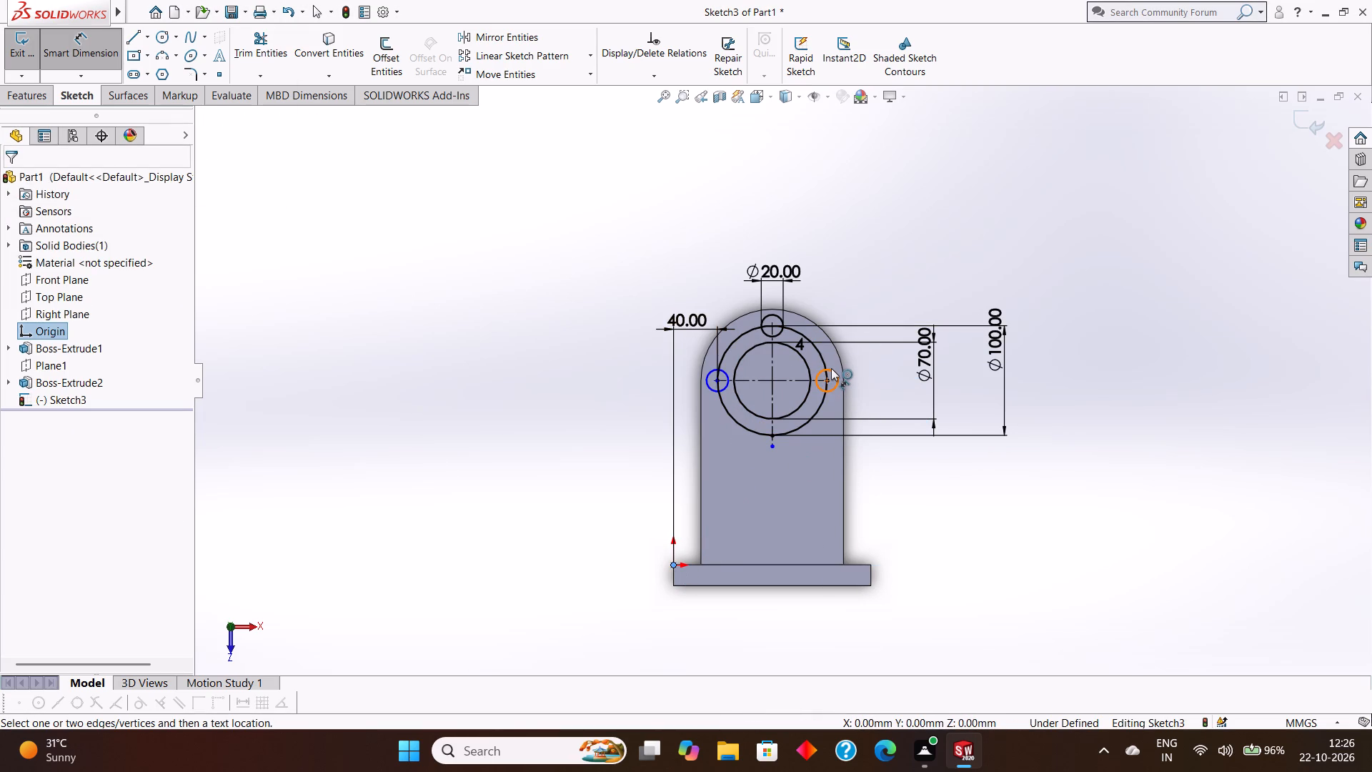
{"action": "left_click", "coordinate": [831, 368]}
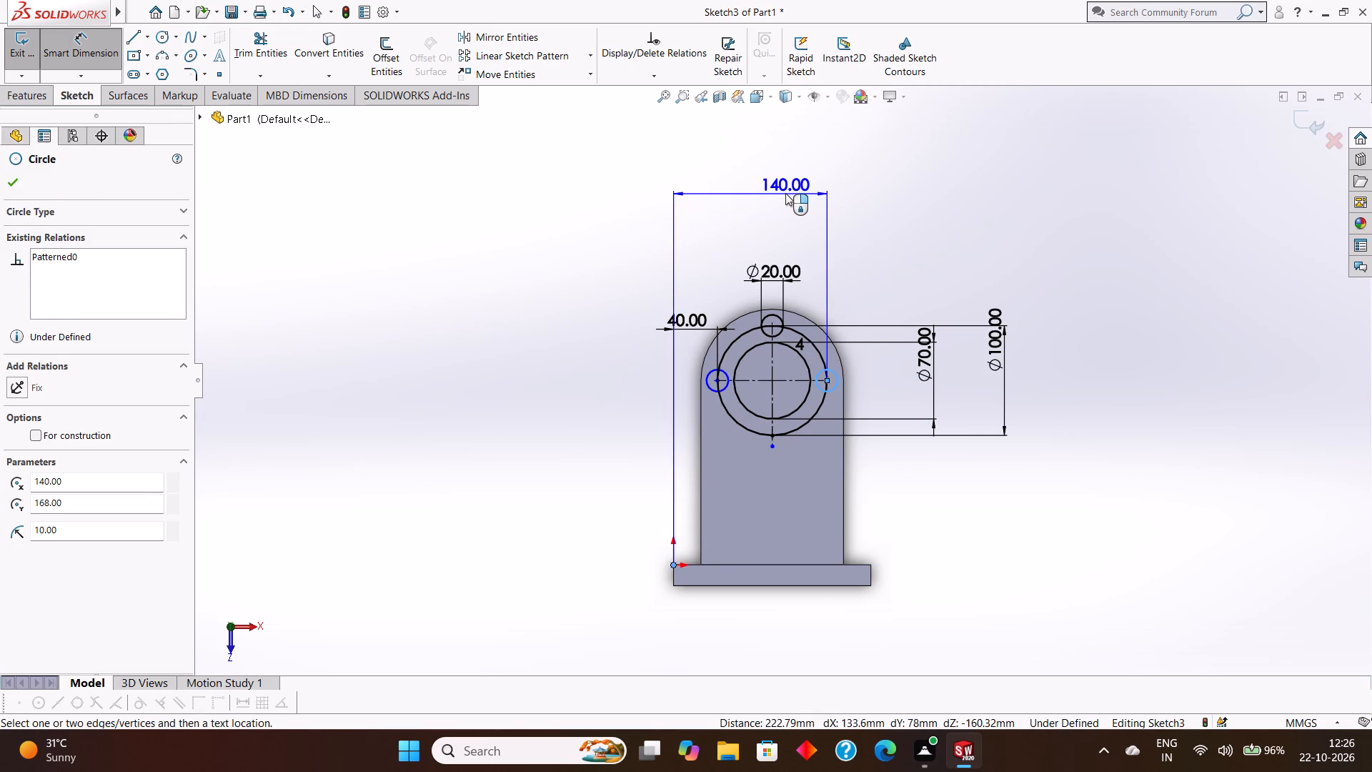
{"action": "left_click", "coordinate": [785, 193]}
{"action": "left_click", "coordinate": [722, 168]}
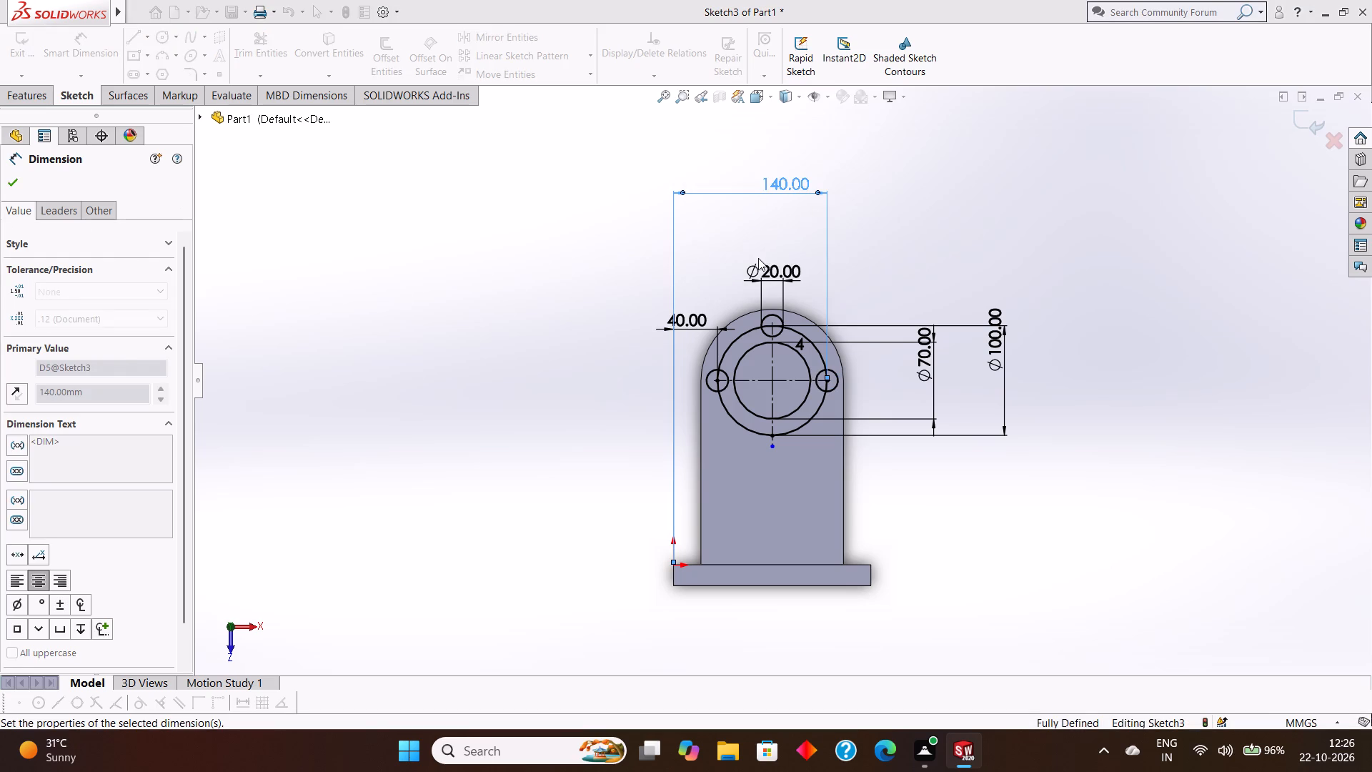
{"action": "left_click", "coordinate": [10, 189]}
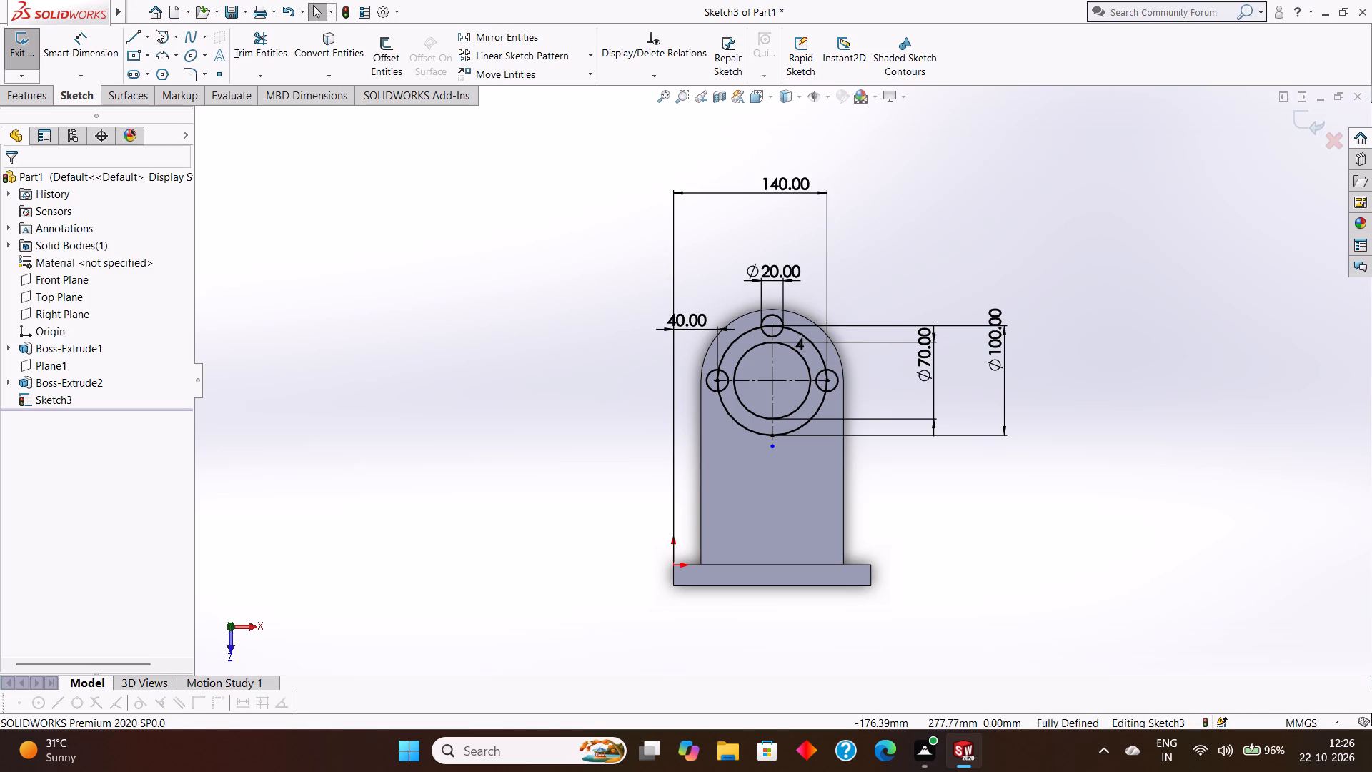
Sketch a circle of 35 mm radius centred on the lower end of the 60 mm vertical centerline.
{"action": "left_click", "coordinate": [161, 34]}
{"action": "scroll", "coordinate": [790, 428], "scroll_direction": "down", "scroll_amount": 1}
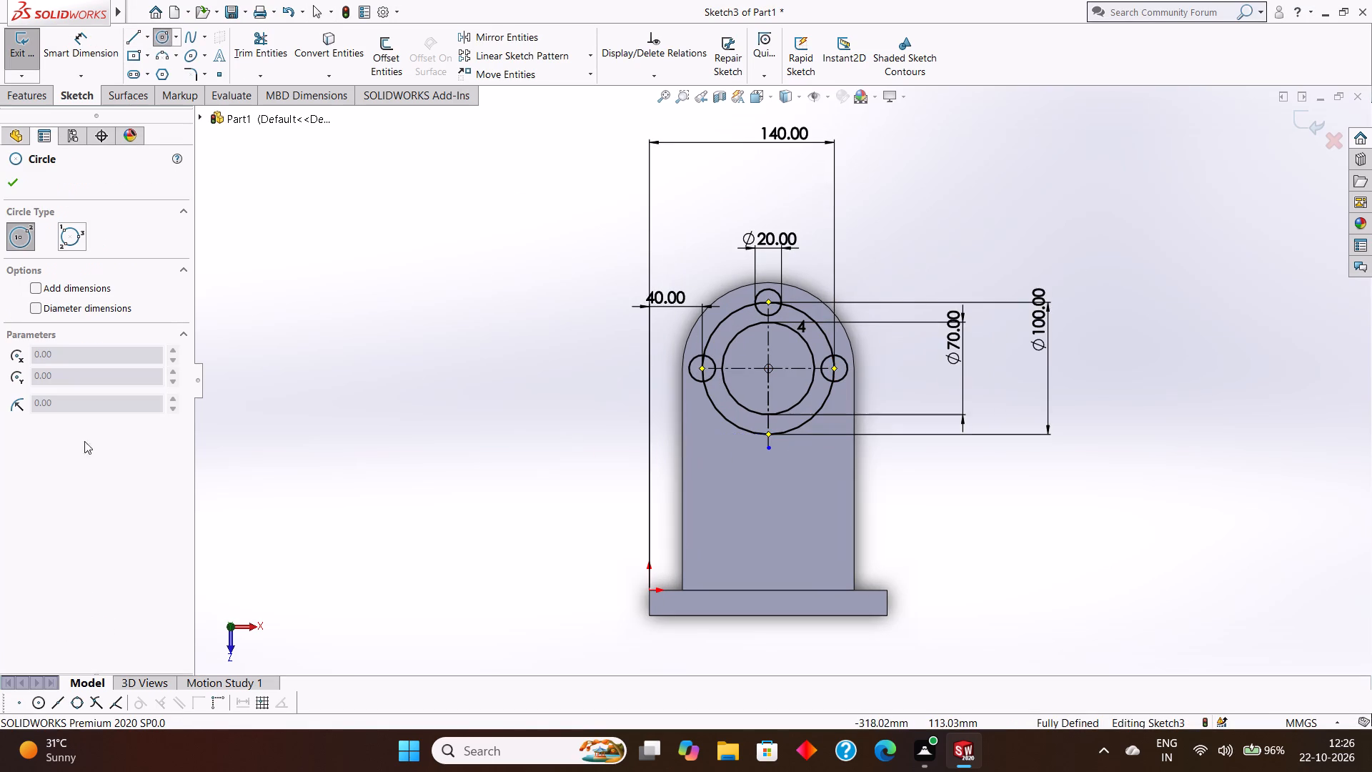
{"action": "scroll", "coordinate": [774, 435], "scroll_direction": "down", "scroll_amount": 2}
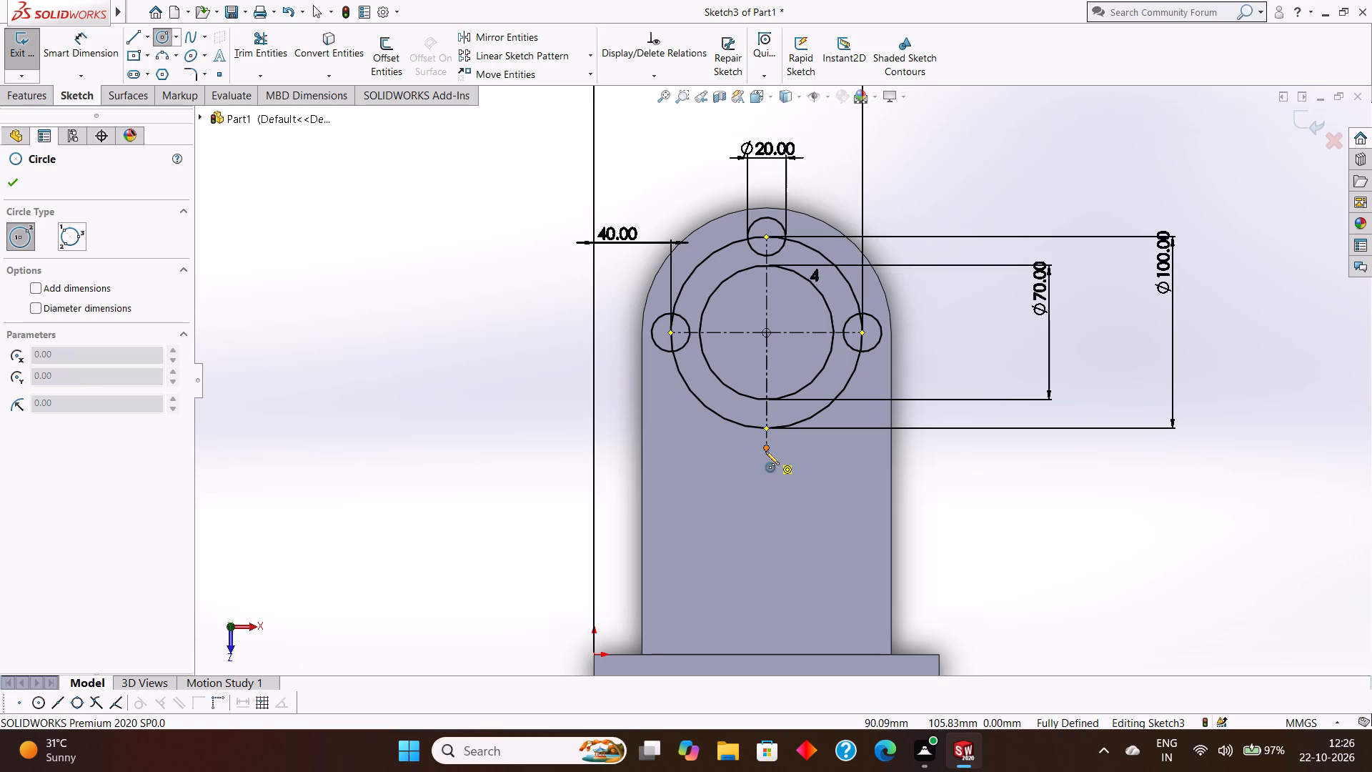
{"action": "left_click_drag", "start_coordinate": [765, 451], "coordinate": [799, 525]}
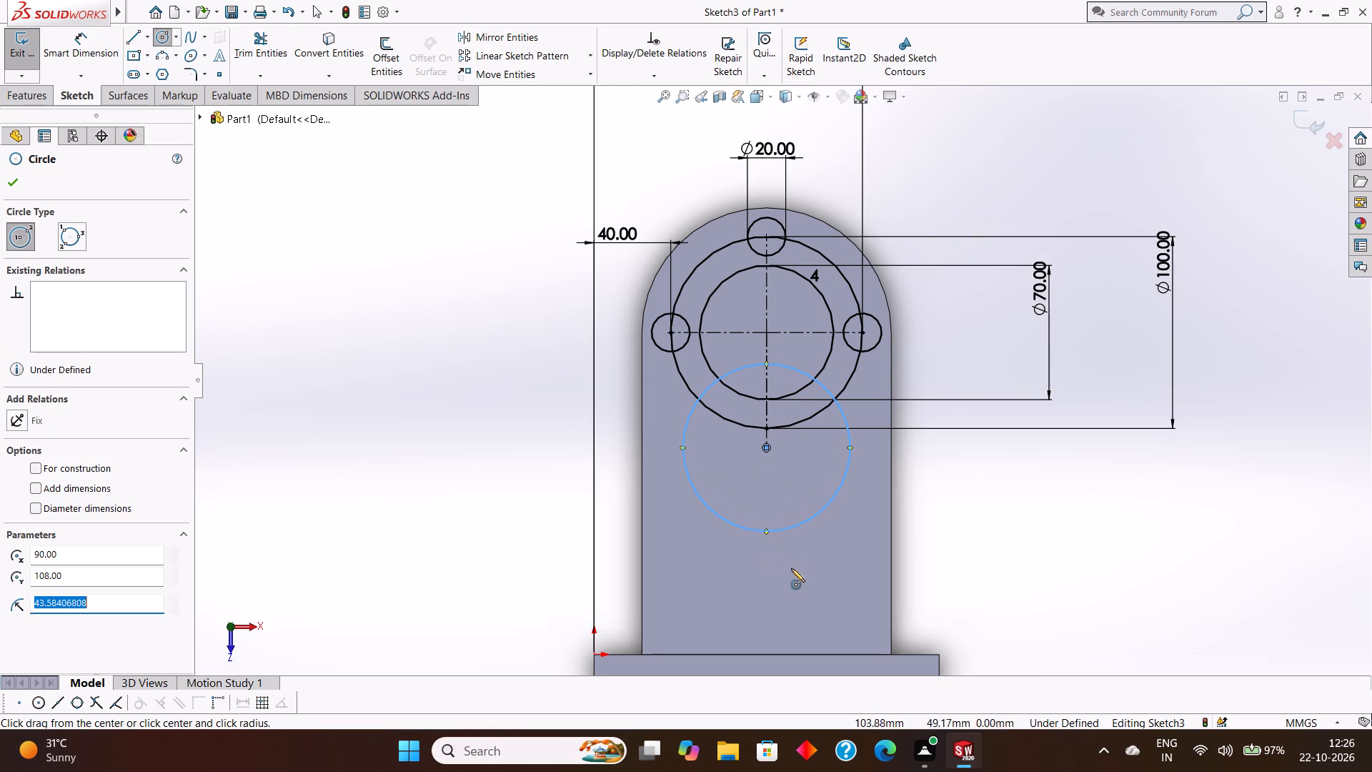
{"action": "type", "text": "35"}
{"action": "key", "text": "Return"}
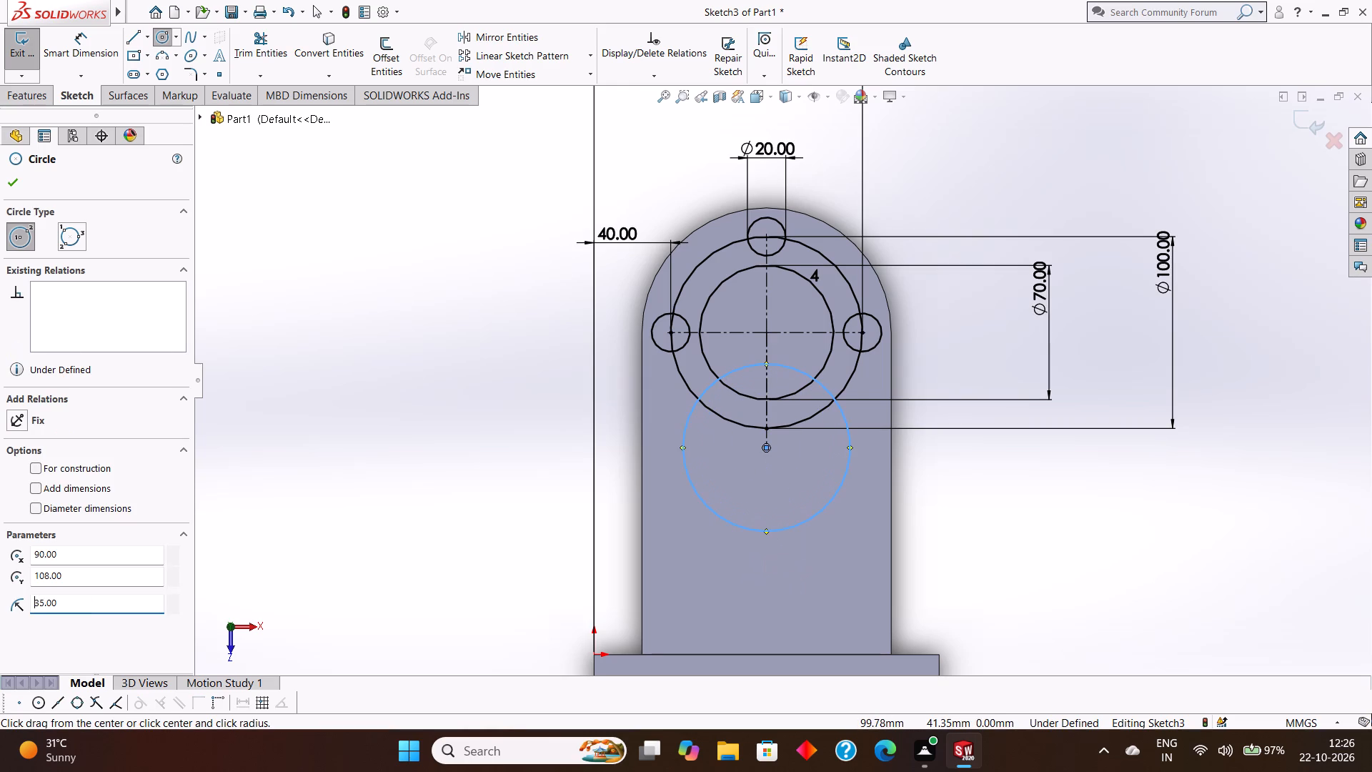
{"action": "left_click", "coordinate": [11, 180]}
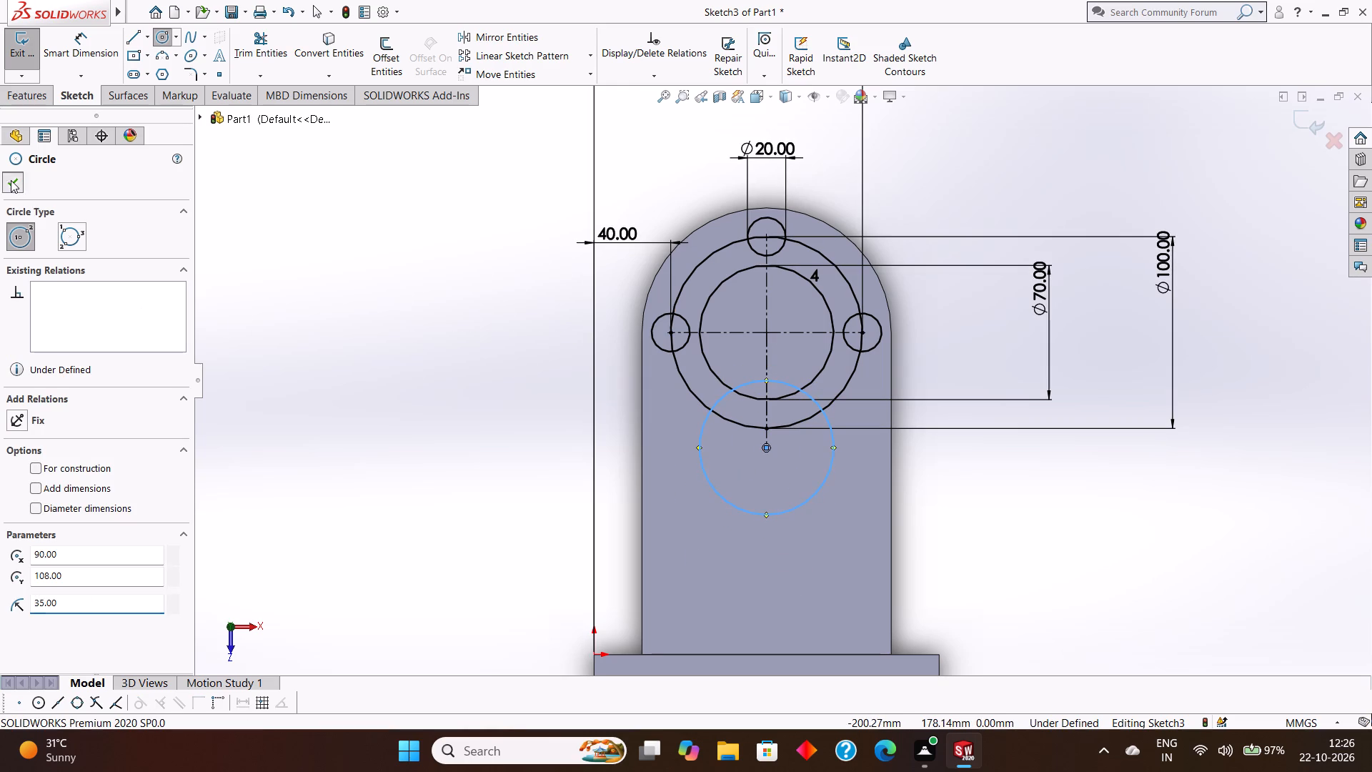
Dimension the diameter of the new lower circle.
{"action": "left_click", "coordinate": [74, 56]}
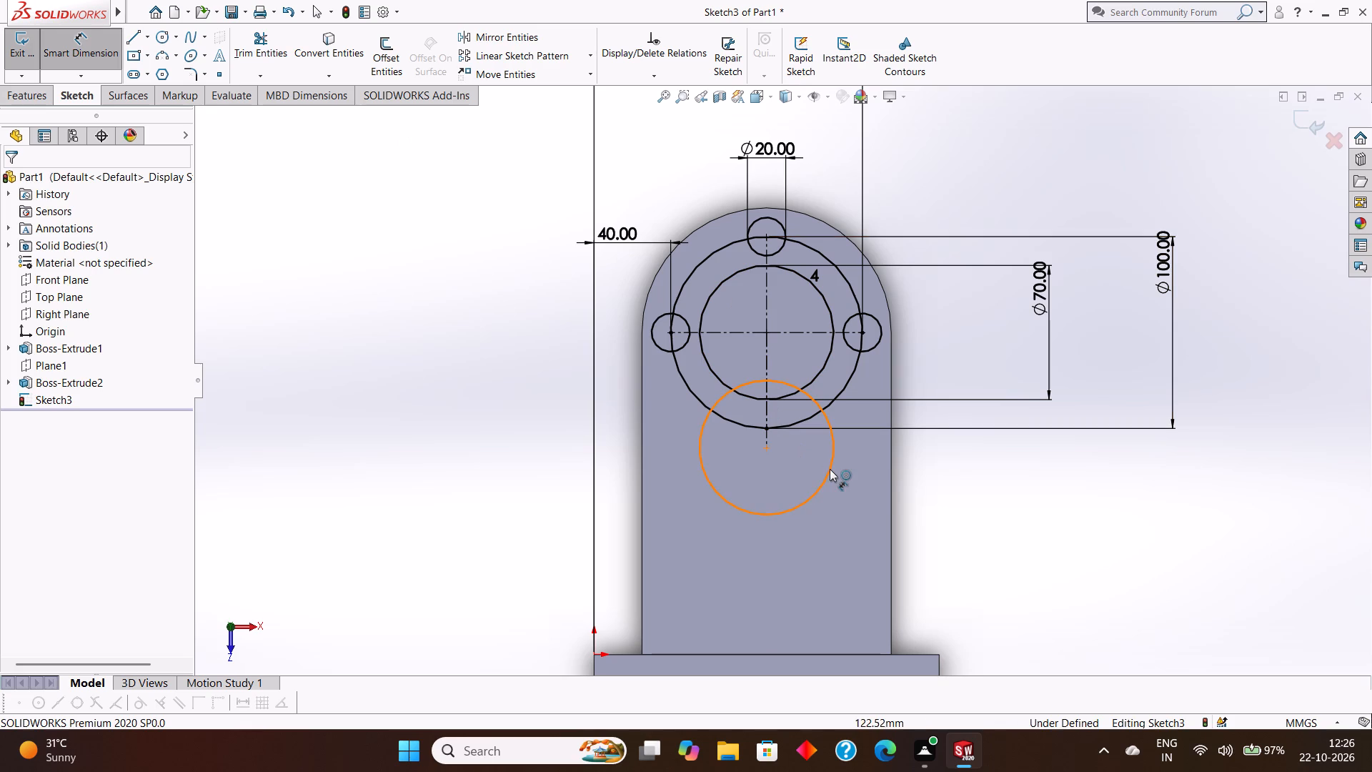
{"action": "left_click", "coordinate": [830, 469]}
{"action": "left_click", "coordinate": [1071, 484]}
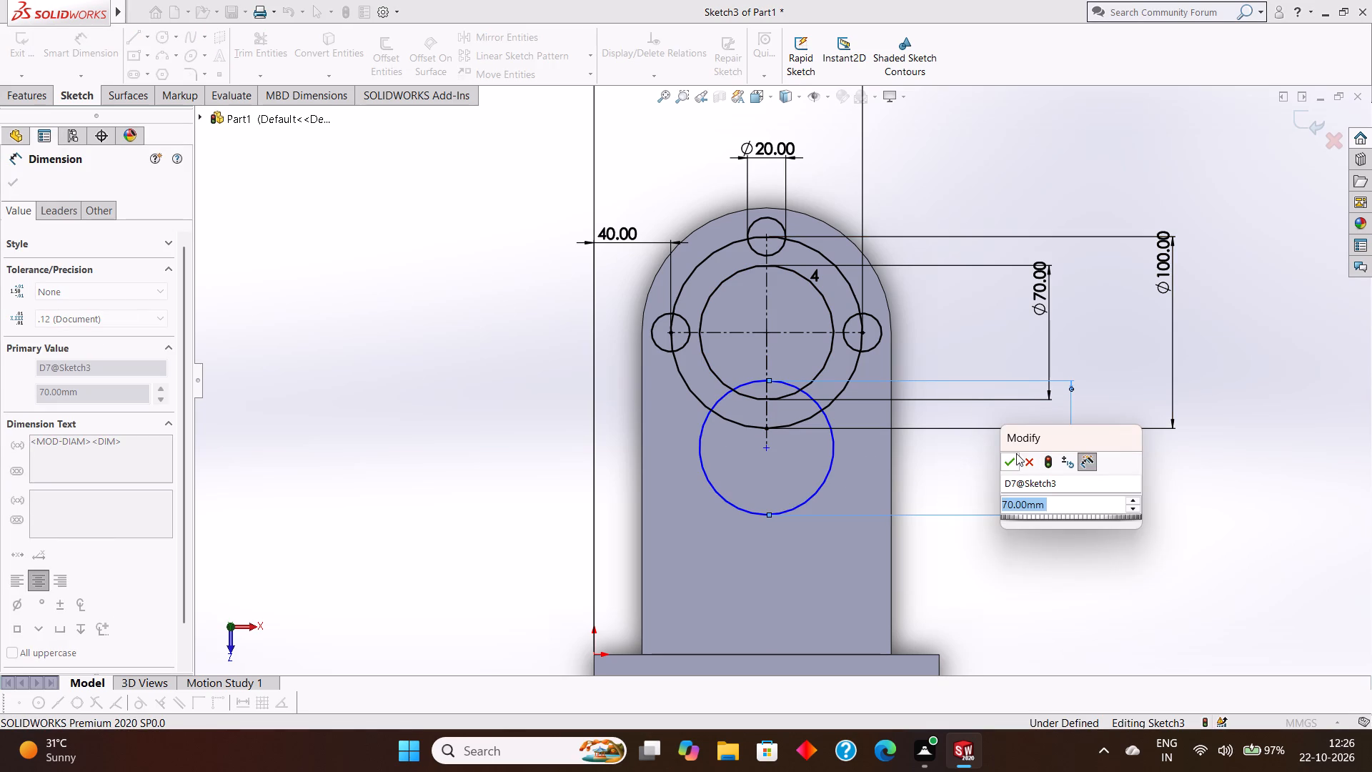
{"action": "left_click", "coordinate": [1010, 459]}
Dimension the vertical distance from the origin to the lower circle's centre.
{"action": "scroll", "coordinate": [902, 515], "scroll_direction": "up", "scroll_amount": 2}
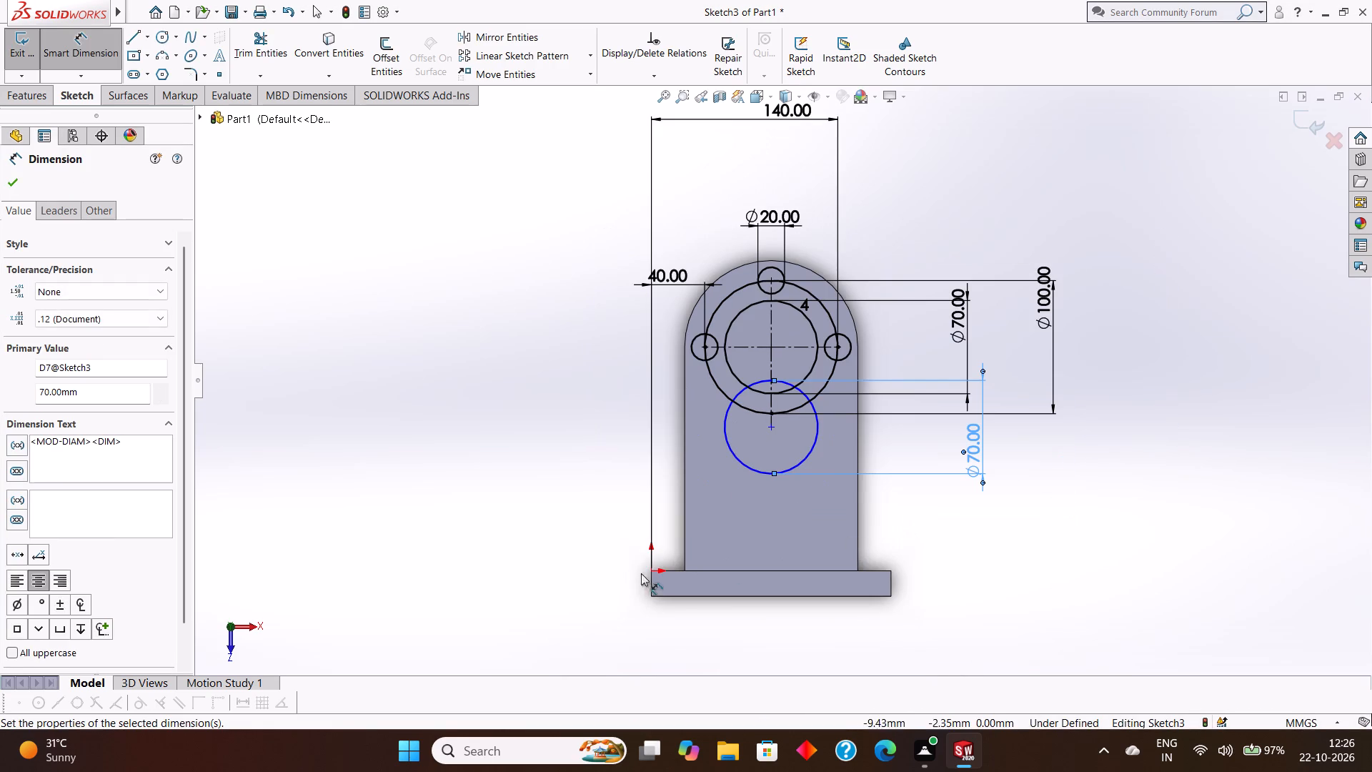
{"action": "left_click", "coordinate": [651, 570]}
{"action": "left_click", "coordinate": [773, 427]}
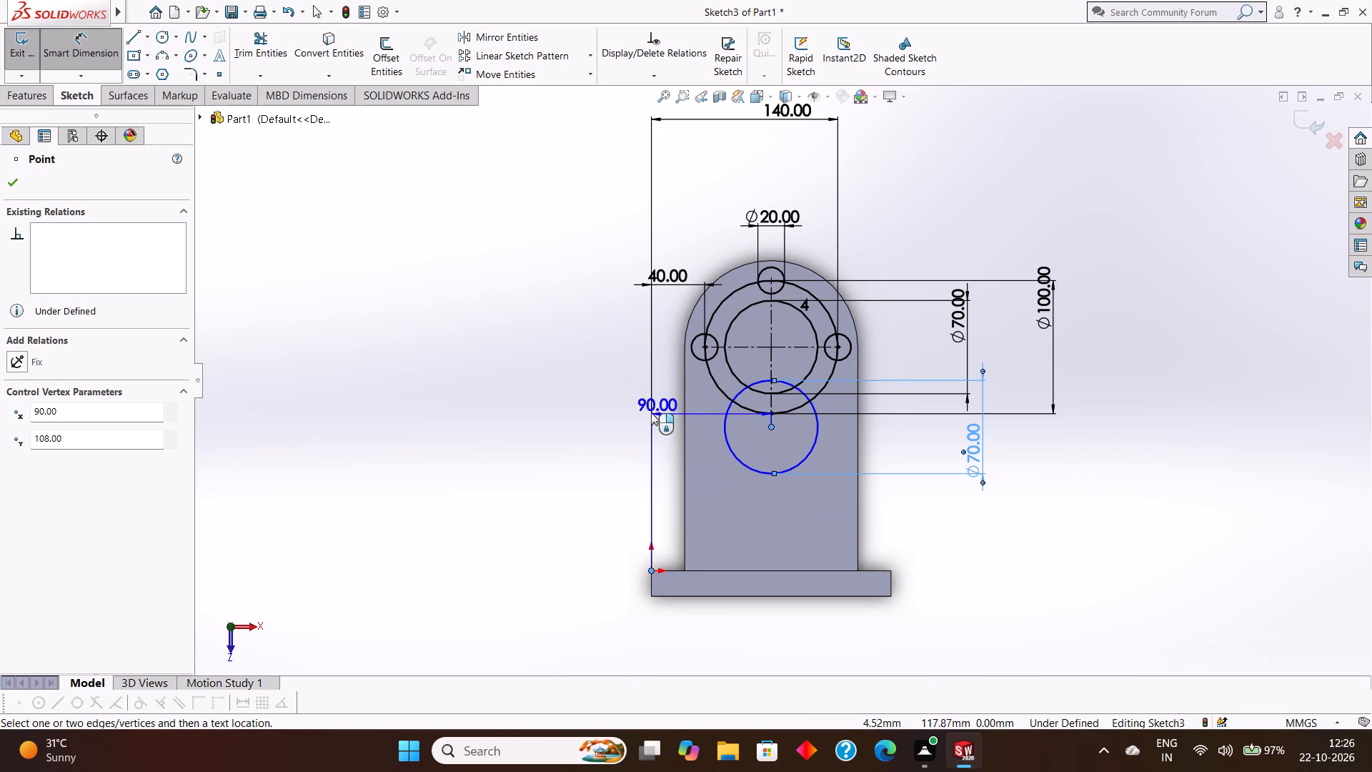
{"action": "left_click", "coordinate": [620, 442]}
{"action": "left_click", "coordinate": [553, 418]}
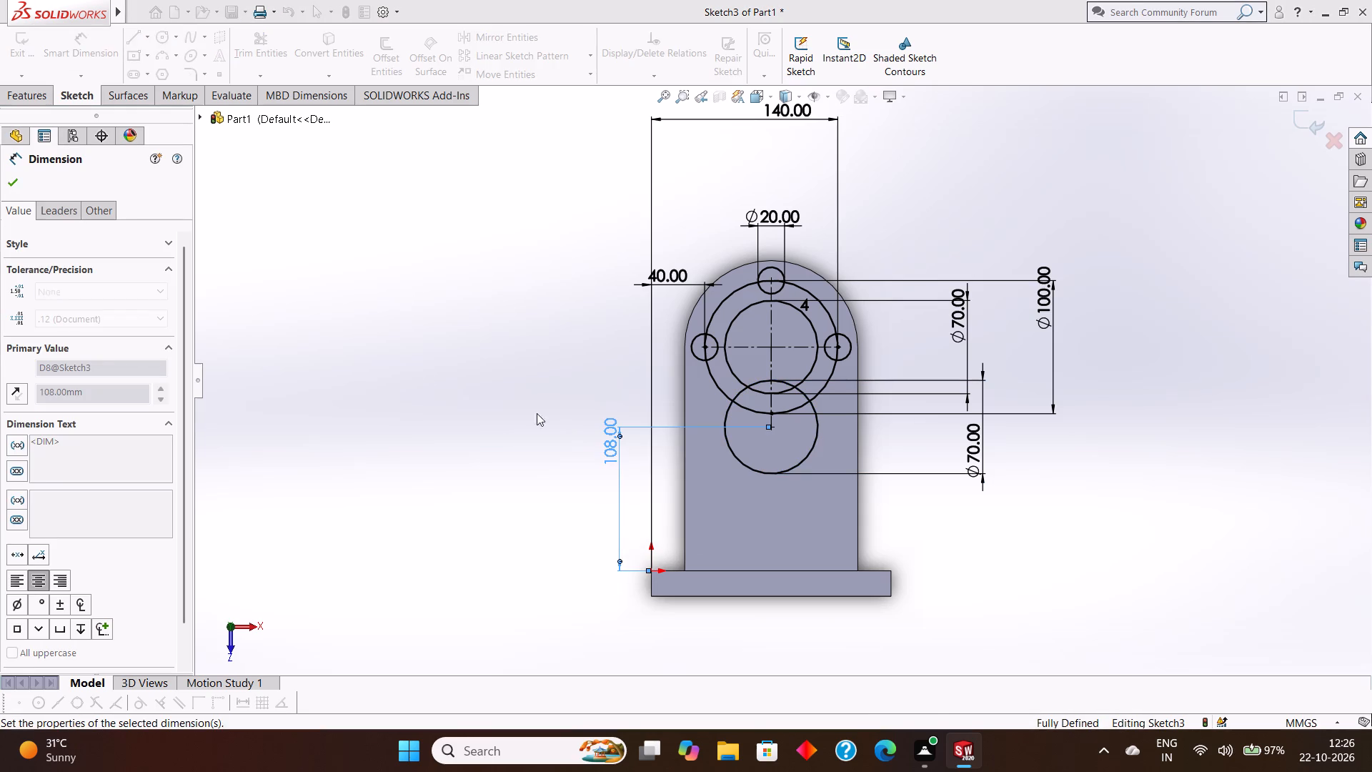
{"action": "left_click", "coordinate": [8, 179]}
Sketch a circle of 10 mm radius centred on the leftmost point of the lower 70 mm circle.
{"action": "scroll", "coordinate": [709, 359], "scroll_direction": "up", "scroll_amount": 2}
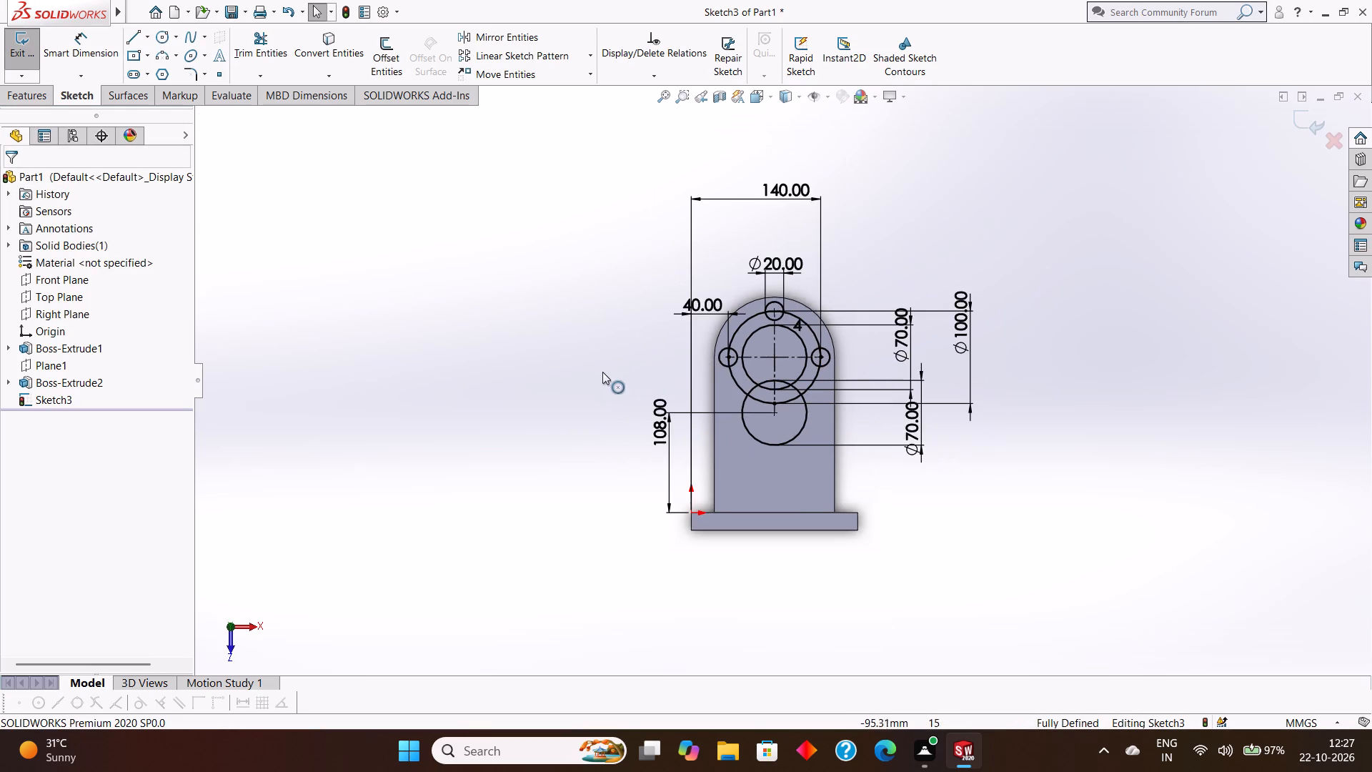
{"action": "scroll", "coordinate": [602, 370], "scroll_direction": "down", "scroll_amount": 1}
{"action": "scroll", "coordinate": [818, 350], "scroll_direction": "down", "scroll_amount": 2}
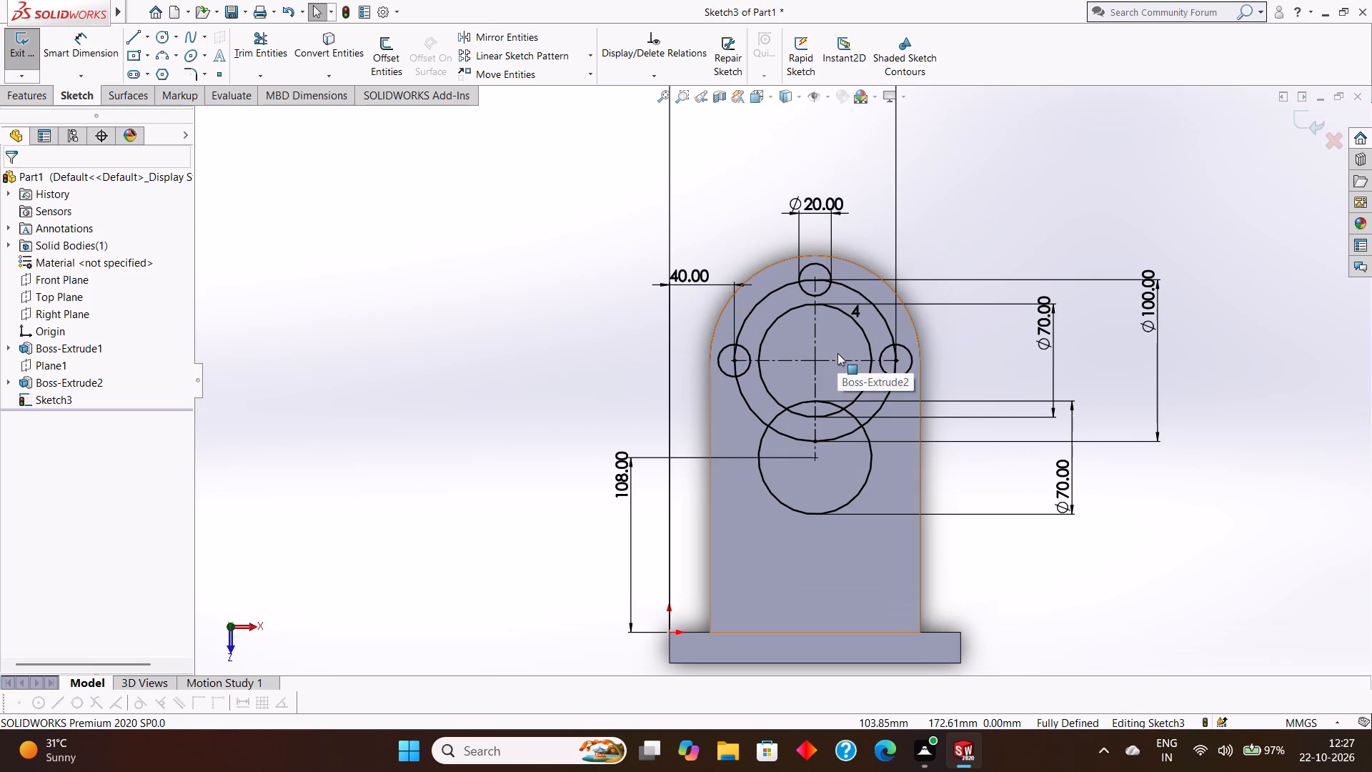
{"action": "left_click", "coordinate": [156, 36]}
{"action": "left_click_drag", "start_coordinate": [759, 456], "coordinate": [767, 470]}
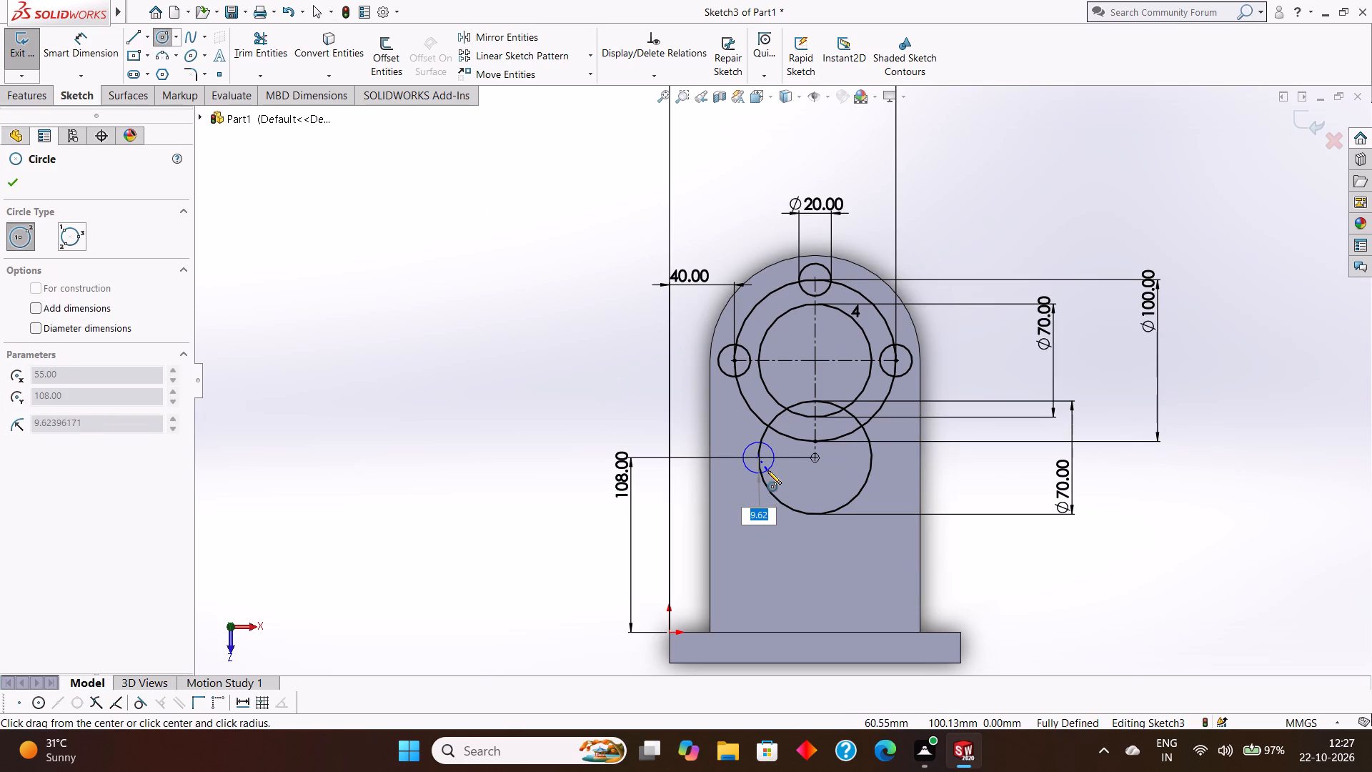
{"action": "type", "text": "10"}
{"action": "key", "text": "Return"}
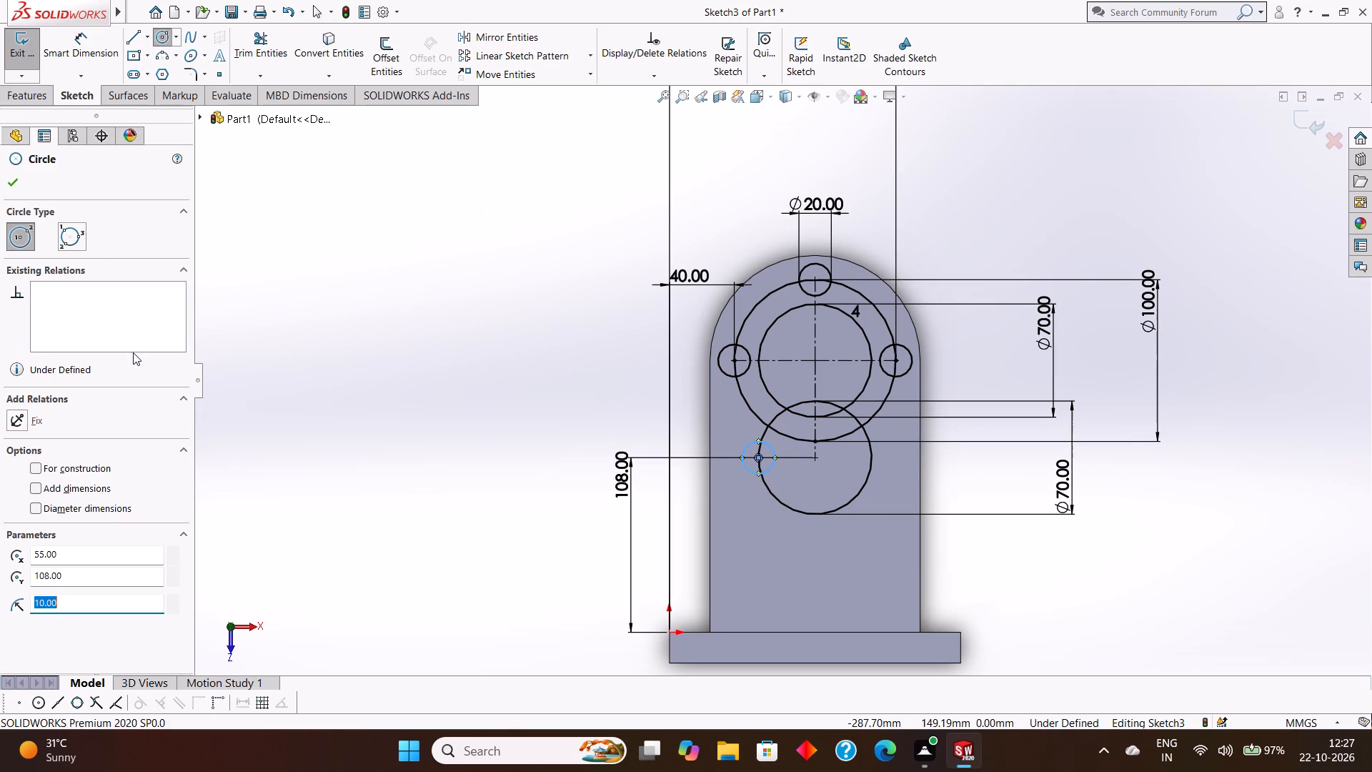
Dimension the diameter of the small circle on the leftmost point of the lower 70 mm circle.
{"action": "left_click", "coordinate": [14, 182]}
{"action": "left_click", "coordinate": [76, 37]}
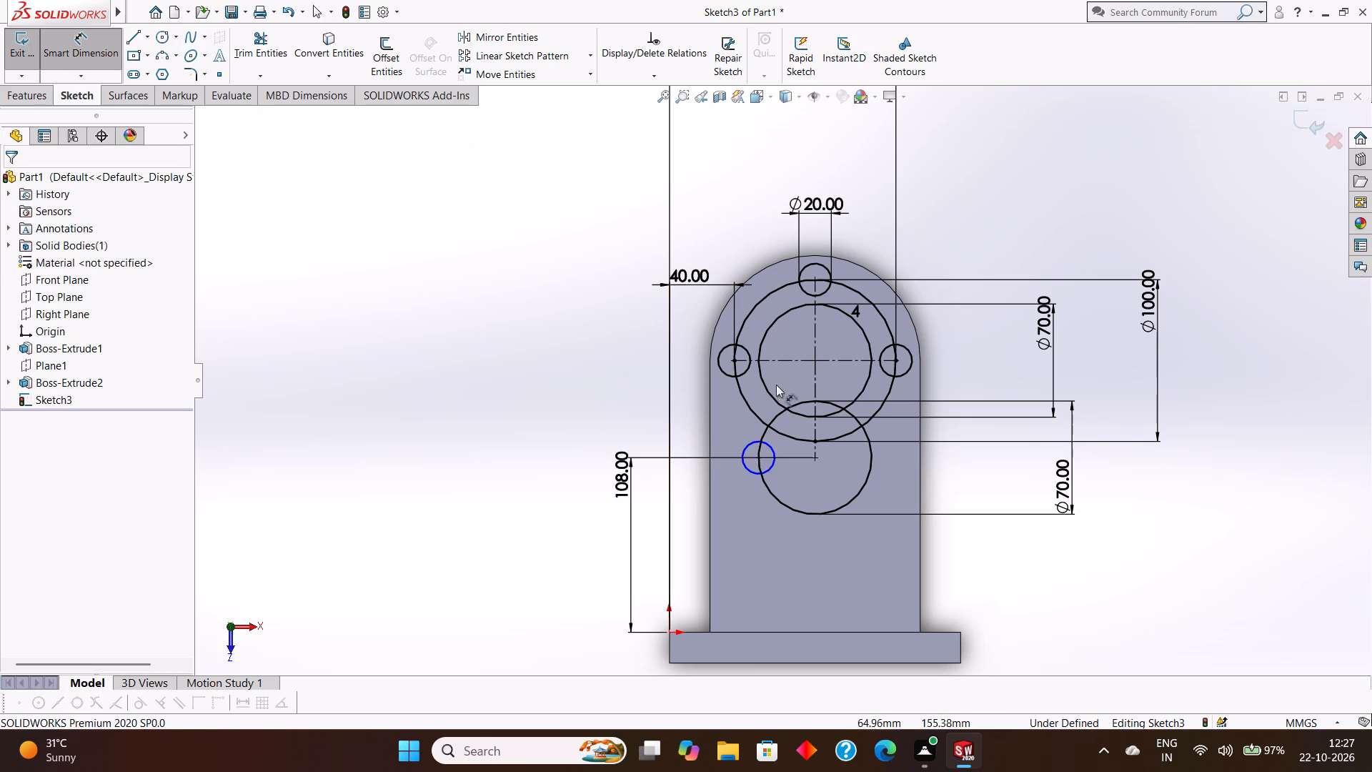
{"action": "left_click", "coordinate": [747, 447]}
{"action": "left_click", "coordinate": [647, 404]}
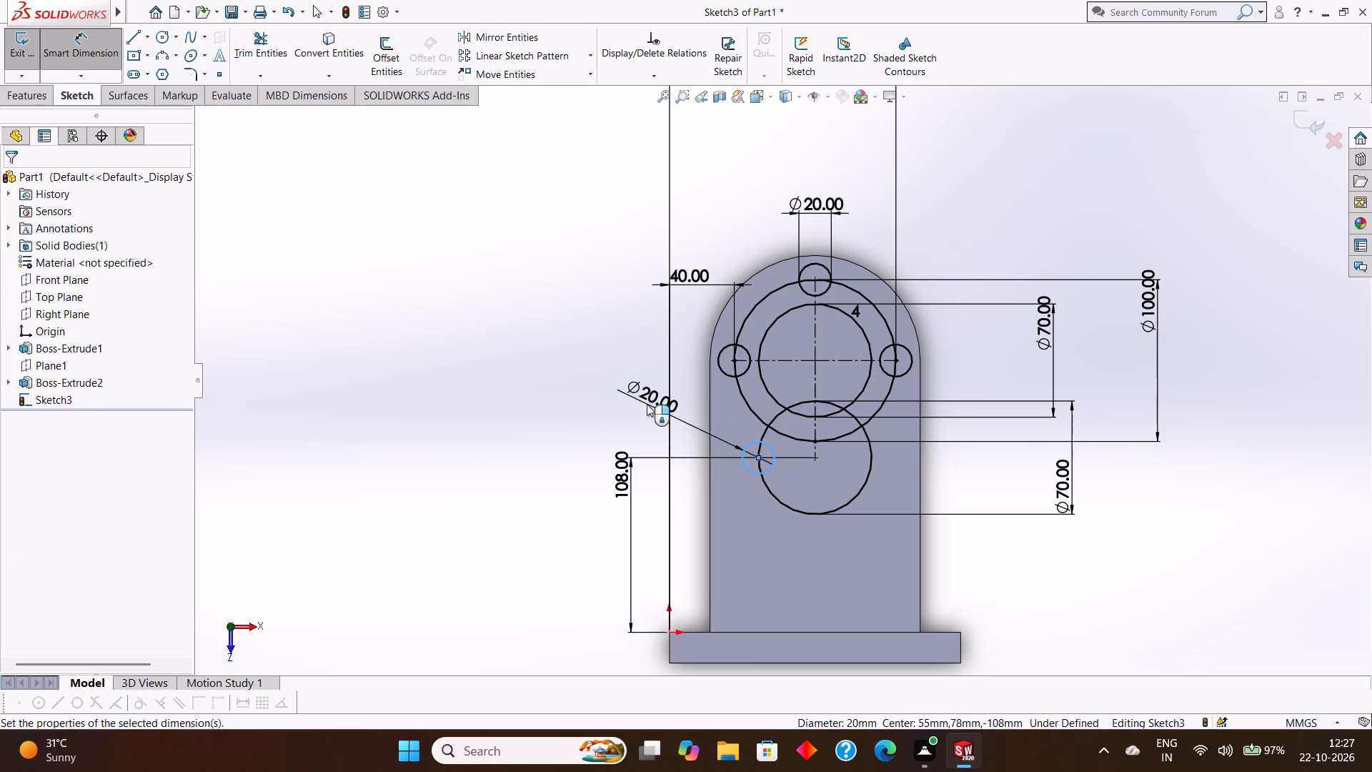
{"action": "left_click", "coordinate": [589, 382]}
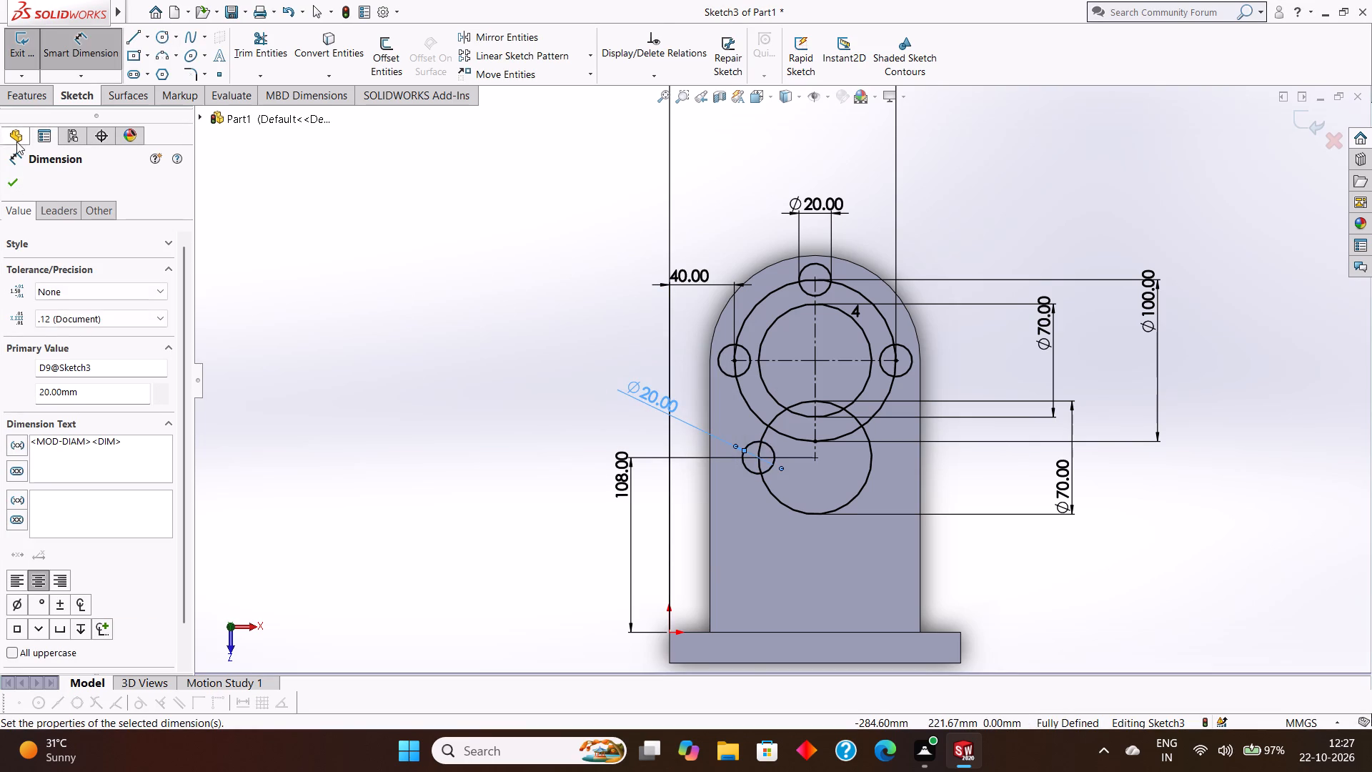
{"action": "left_click", "coordinate": [9, 182]}
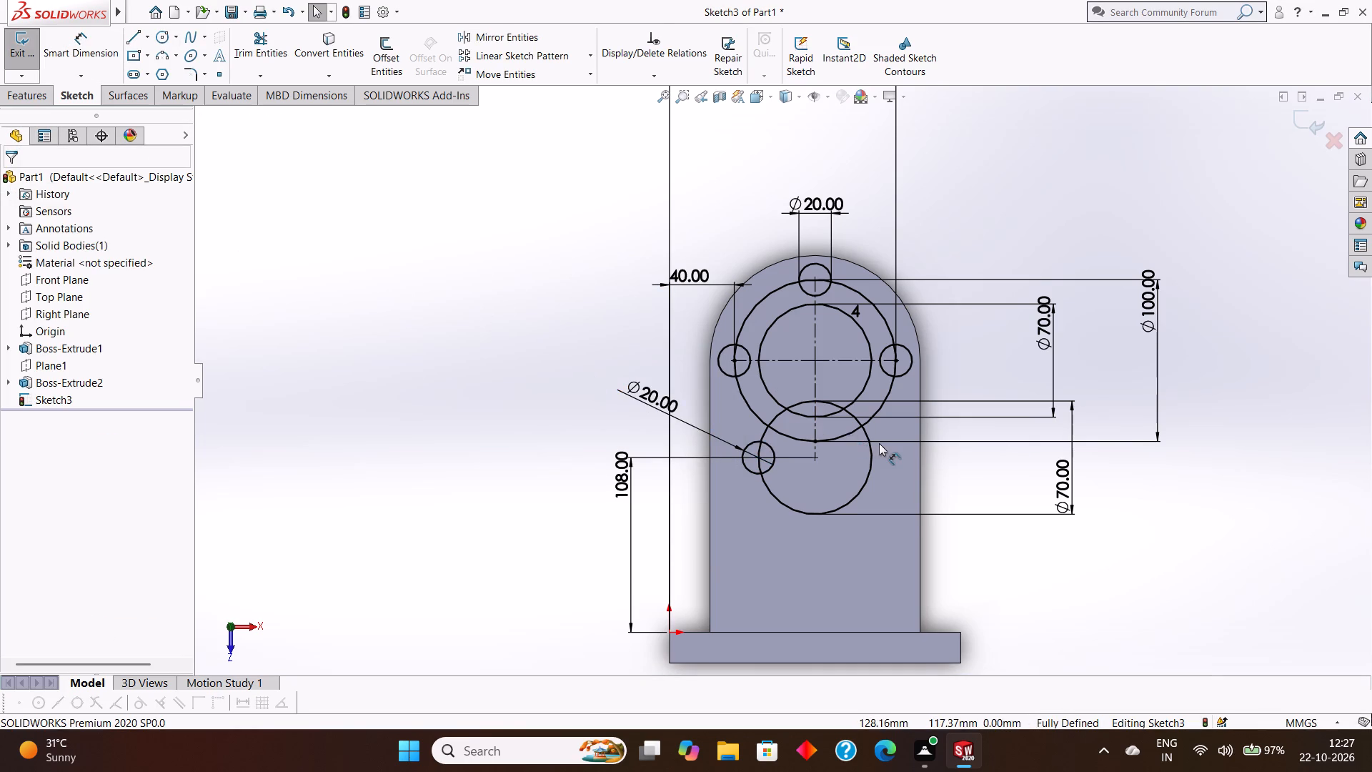
Circular-pattern the lower 20 mm circle about the lower 70 mm circle's centre, with 4 equally spaced instances over 360 degrees.
{"action": "scroll", "coordinate": [879, 443], "scroll_direction": "up", "scroll_amount": 2}
{"action": "scroll", "coordinate": [805, 426], "scroll_direction": "down", "scroll_amount": 4}
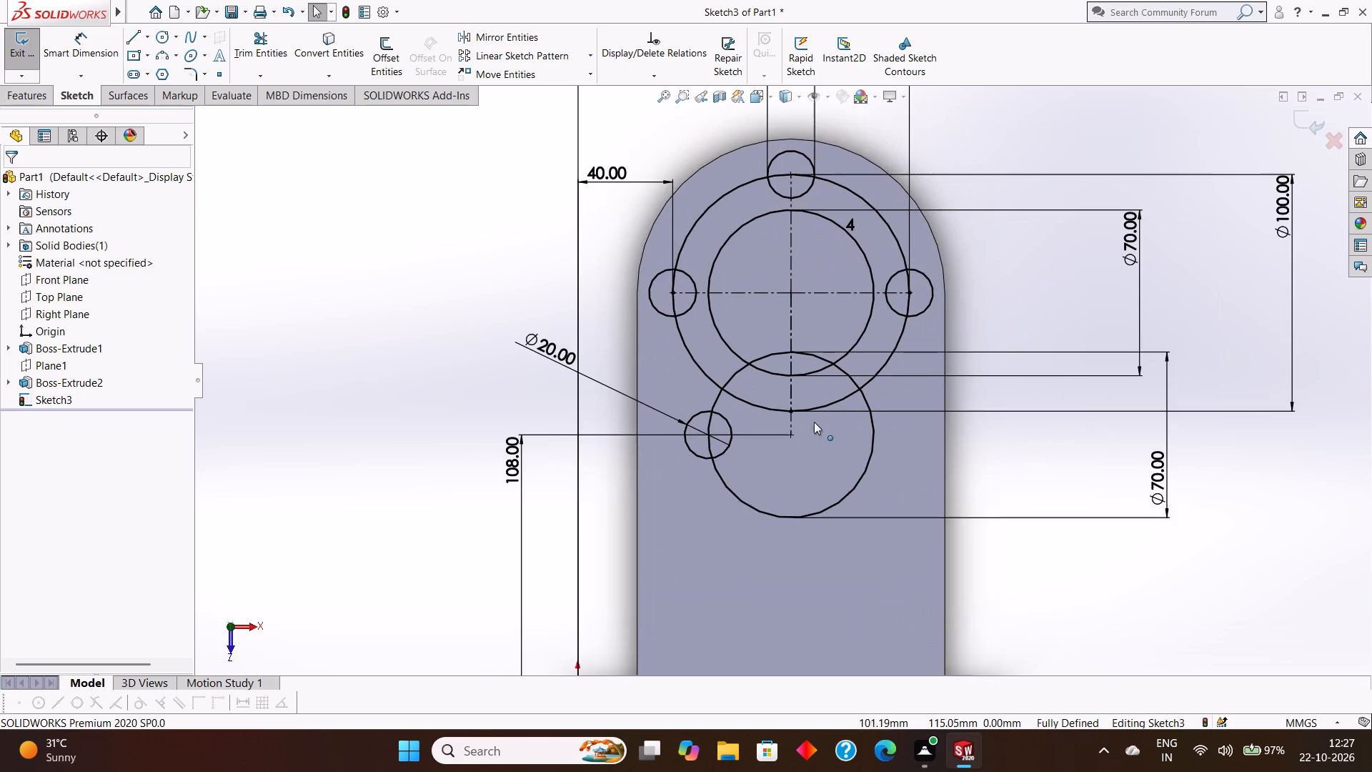
{"action": "scroll", "coordinate": [805, 429], "scroll_direction": "up", "scroll_amount": 1}
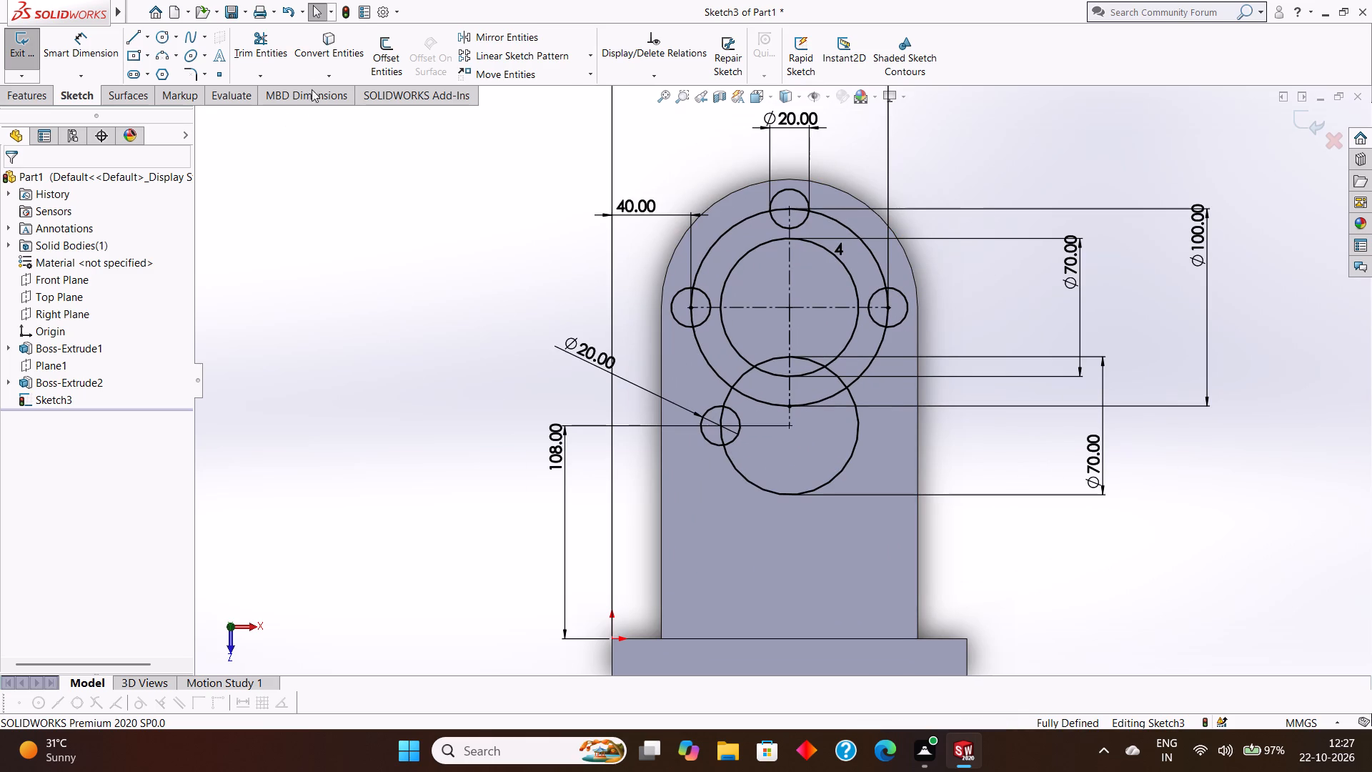
{"action": "left_click", "coordinate": [708, 410]}
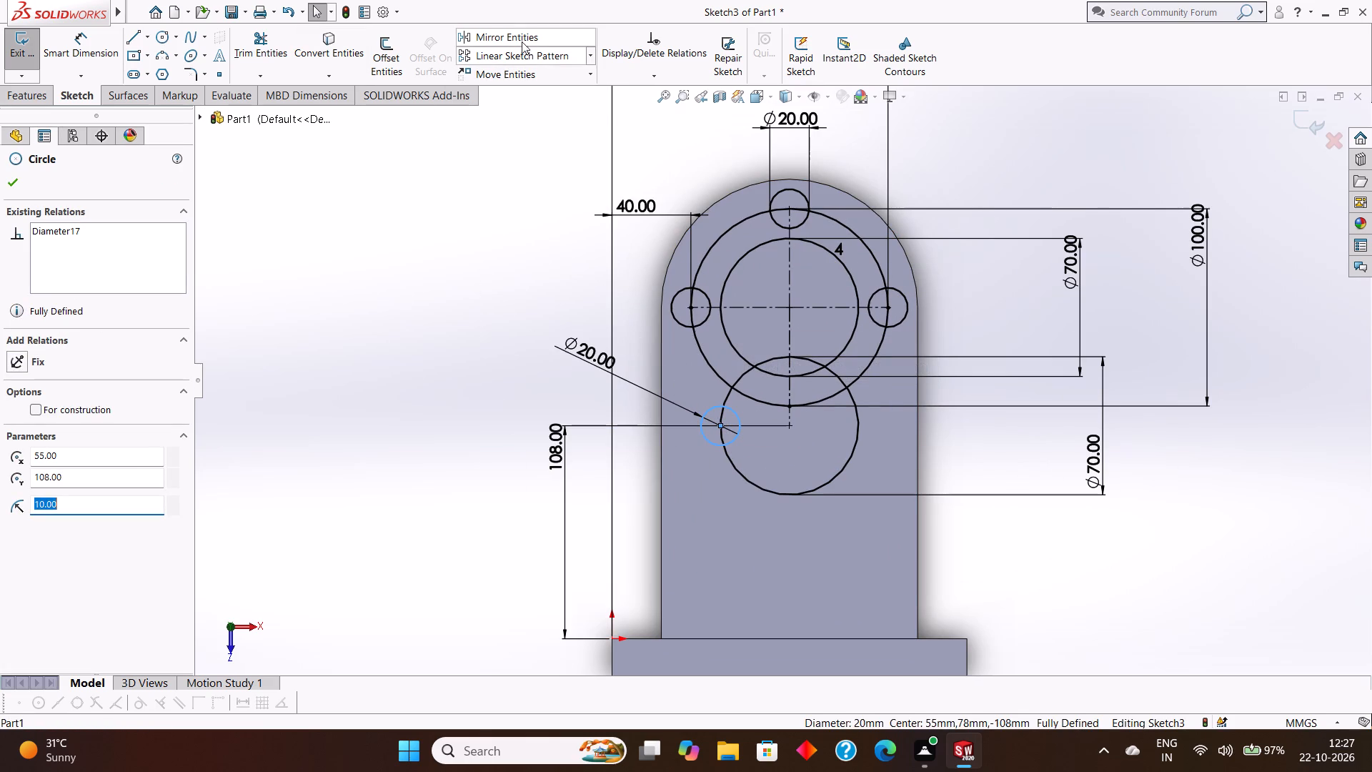
{"action": "left_click", "coordinate": [590, 56]}
{"action": "left_click", "coordinate": [535, 91]}
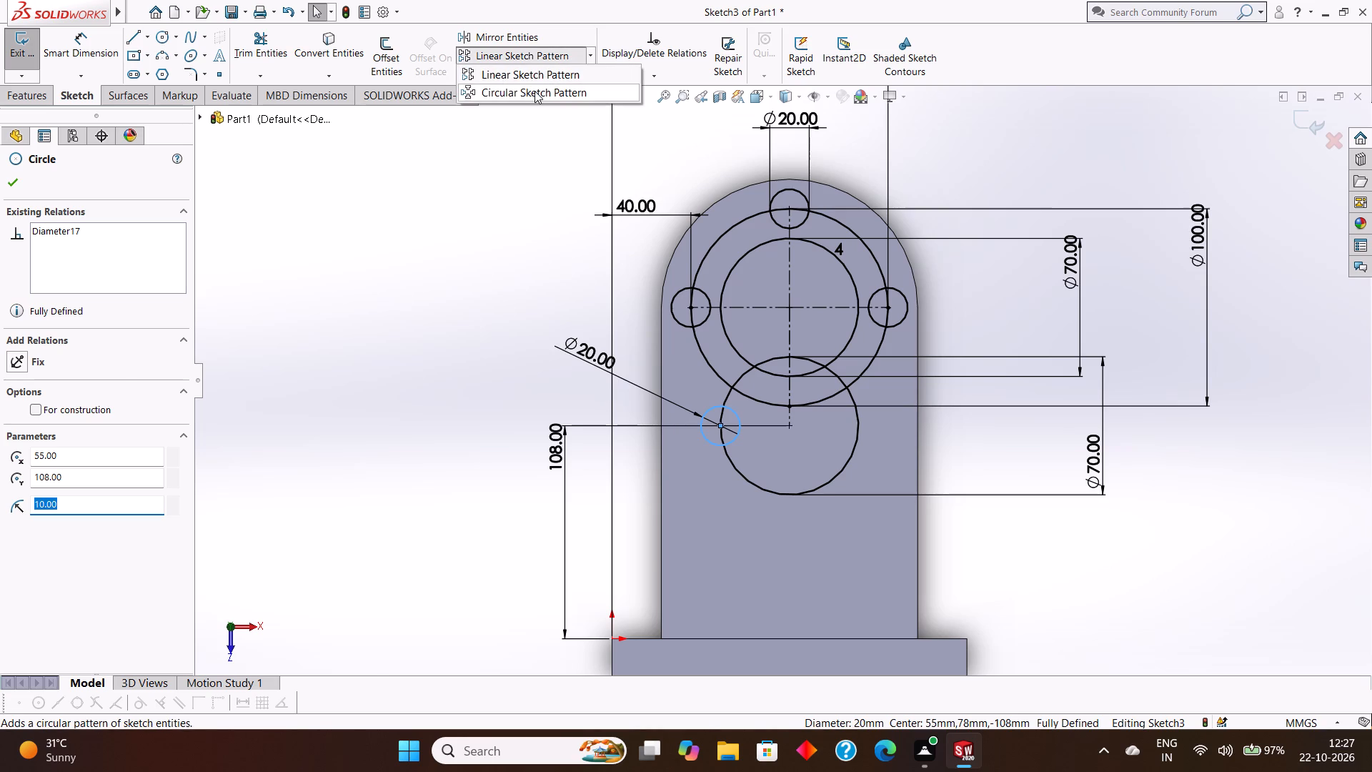
{"action": "scroll", "coordinate": [618, 294], "scroll_direction": "up", "scroll_amount": 3}
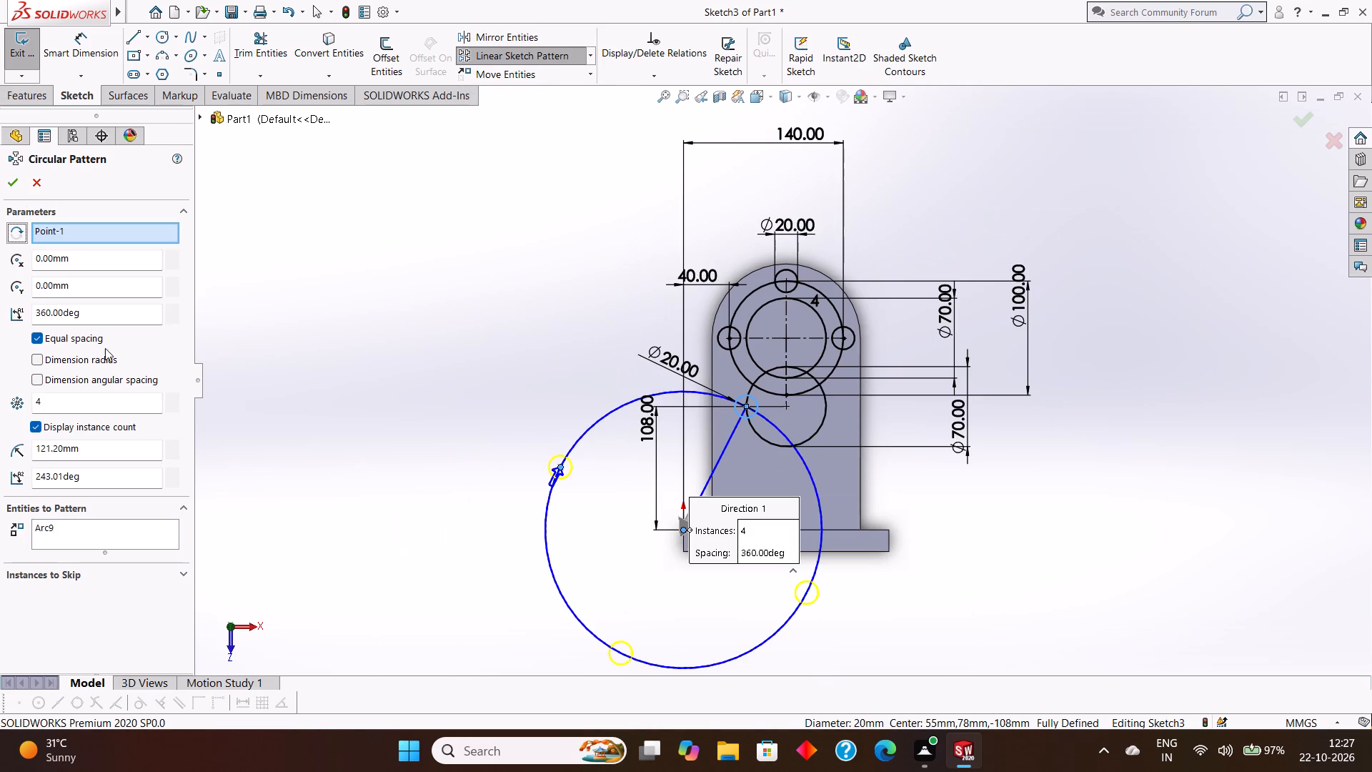
{"action": "right_click", "coordinate": [59, 231]}
{"action": "left_click", "coordinate": [89, 259]}
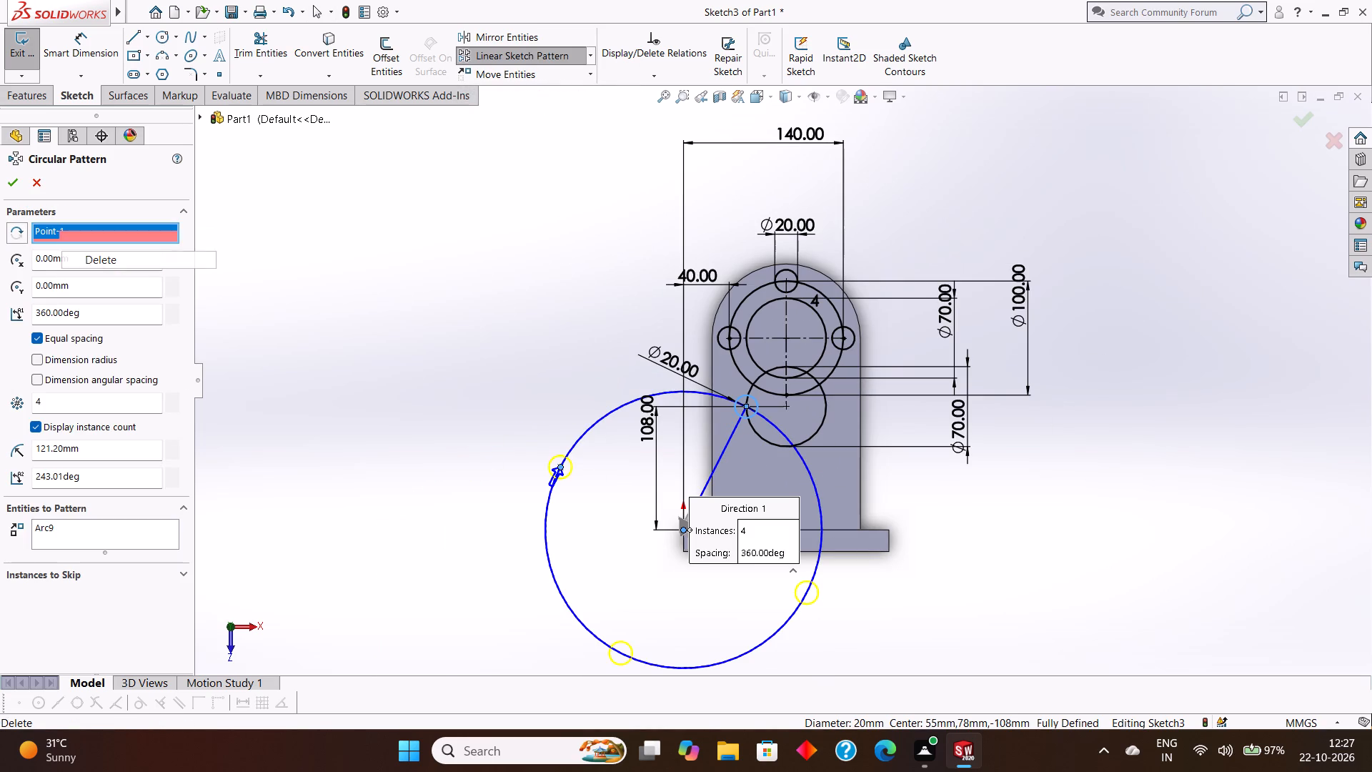
{"action": "left_click", "coordinate": [789, 407]}
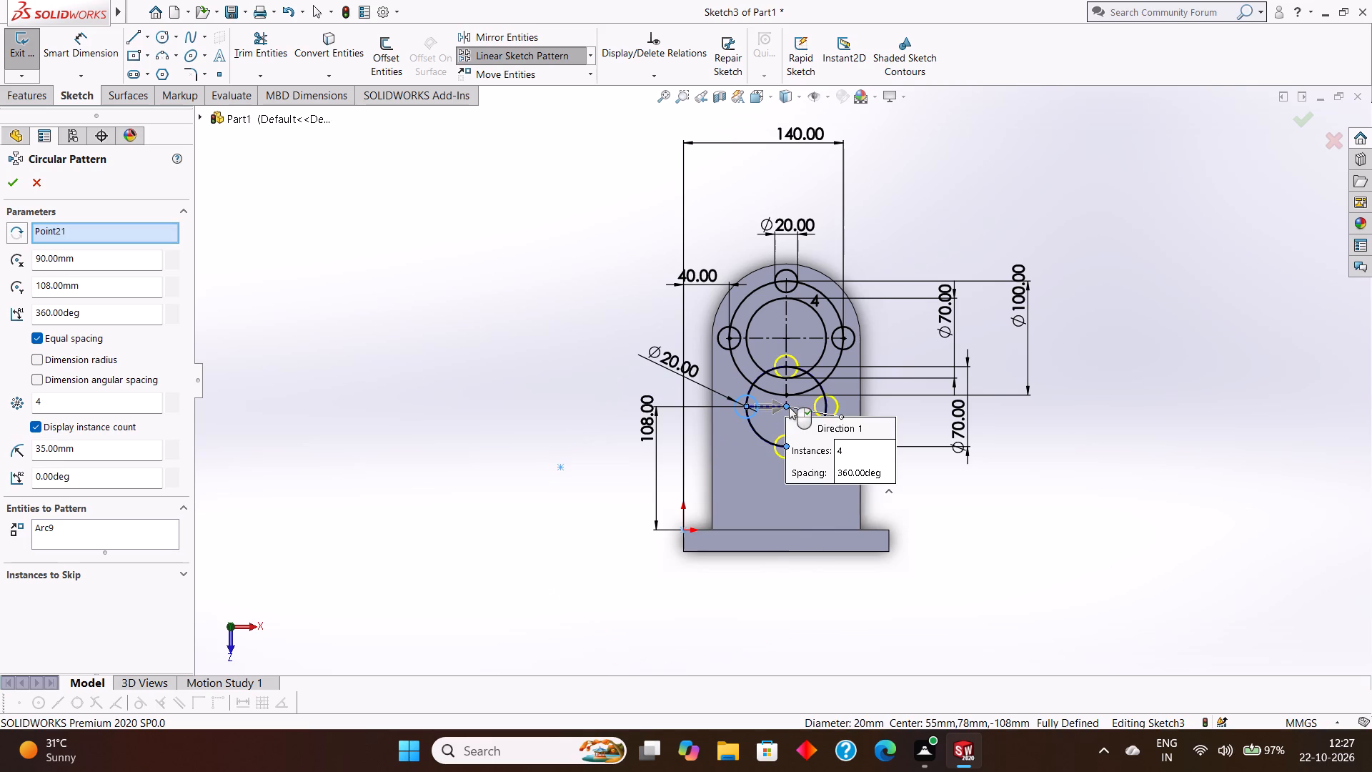
{"action": "left_click", "coordinate": [14, 188]}
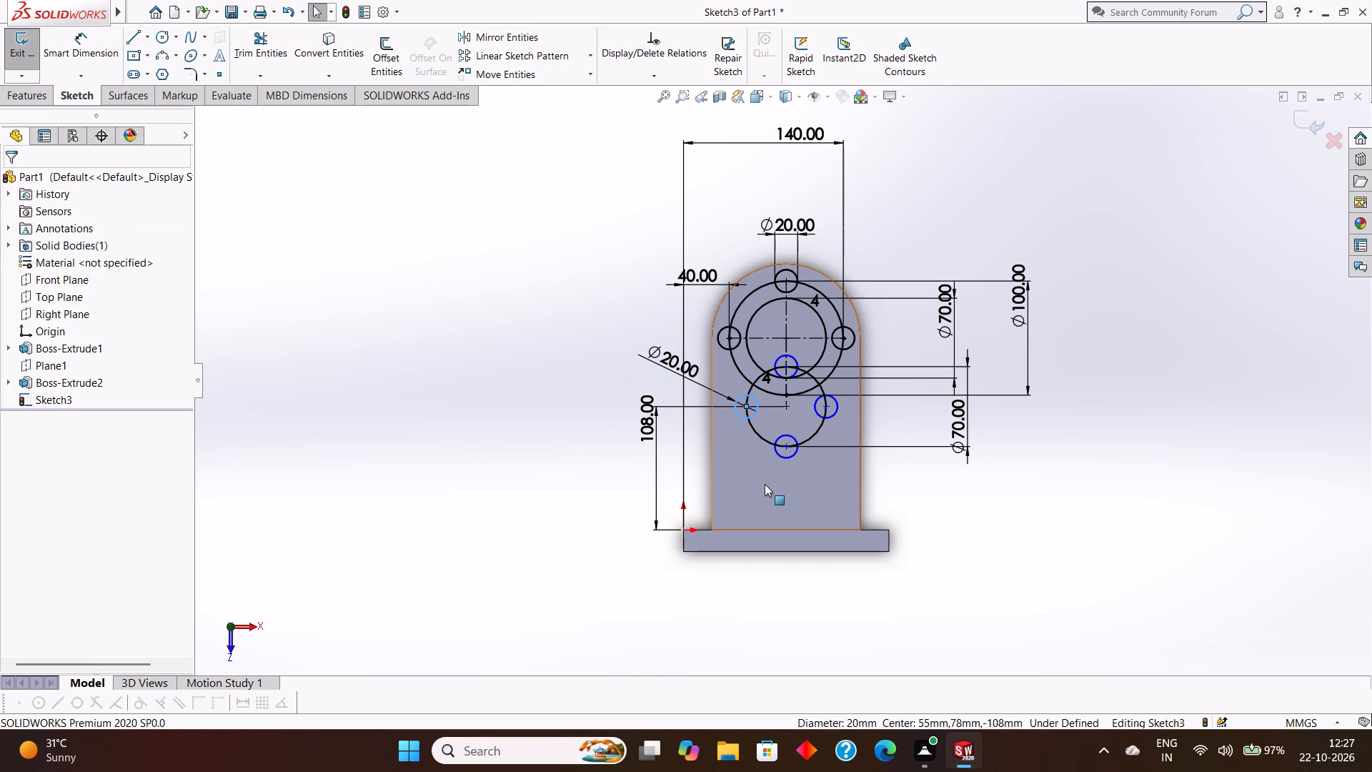
Delete the patterned 20 mm circle at the topmost point of the lower 70 mm circle.
{"action": "scroll", "coordinate": [795, 362], "scroll_direction": "down", "scroll_amount": 7}
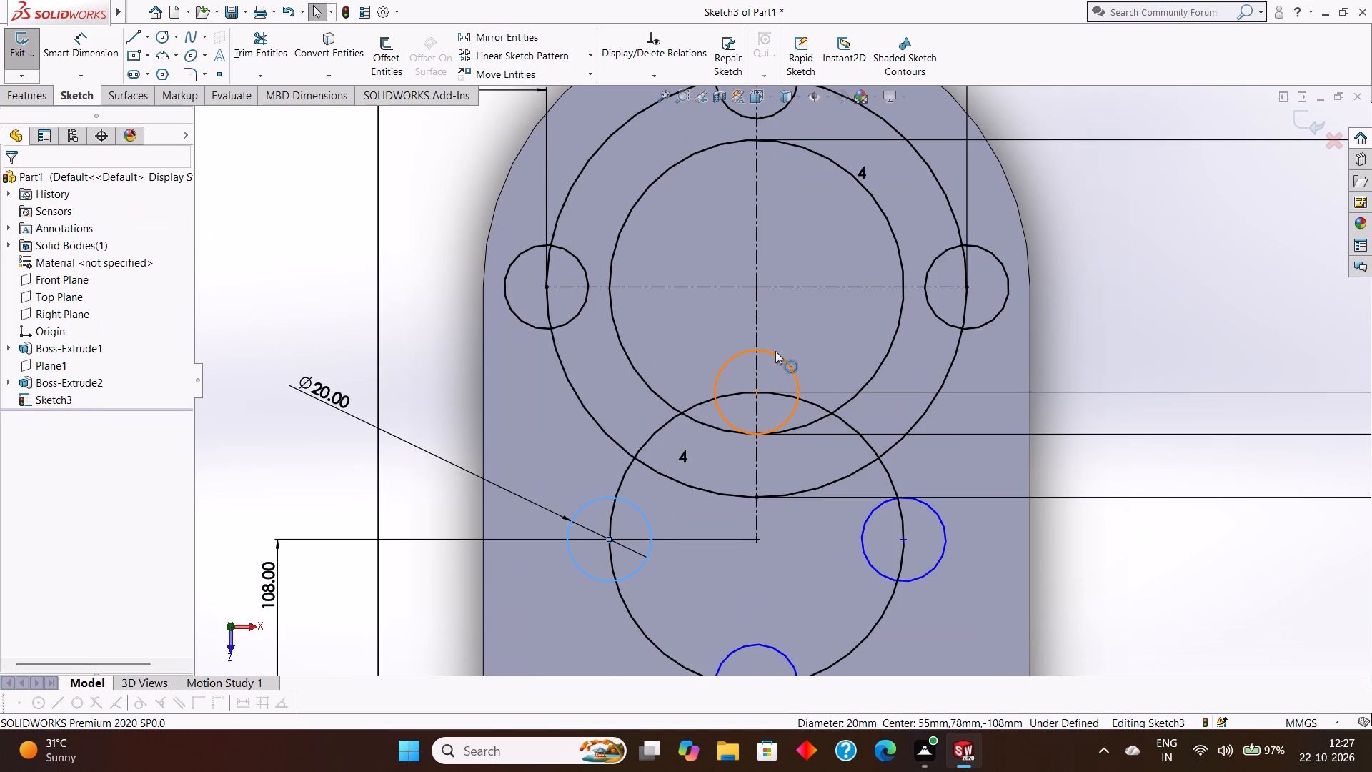
{"action": "right_click", "coordinate": [775, 351]}
{"action": "left_click", "coordinate": [825, 579]}
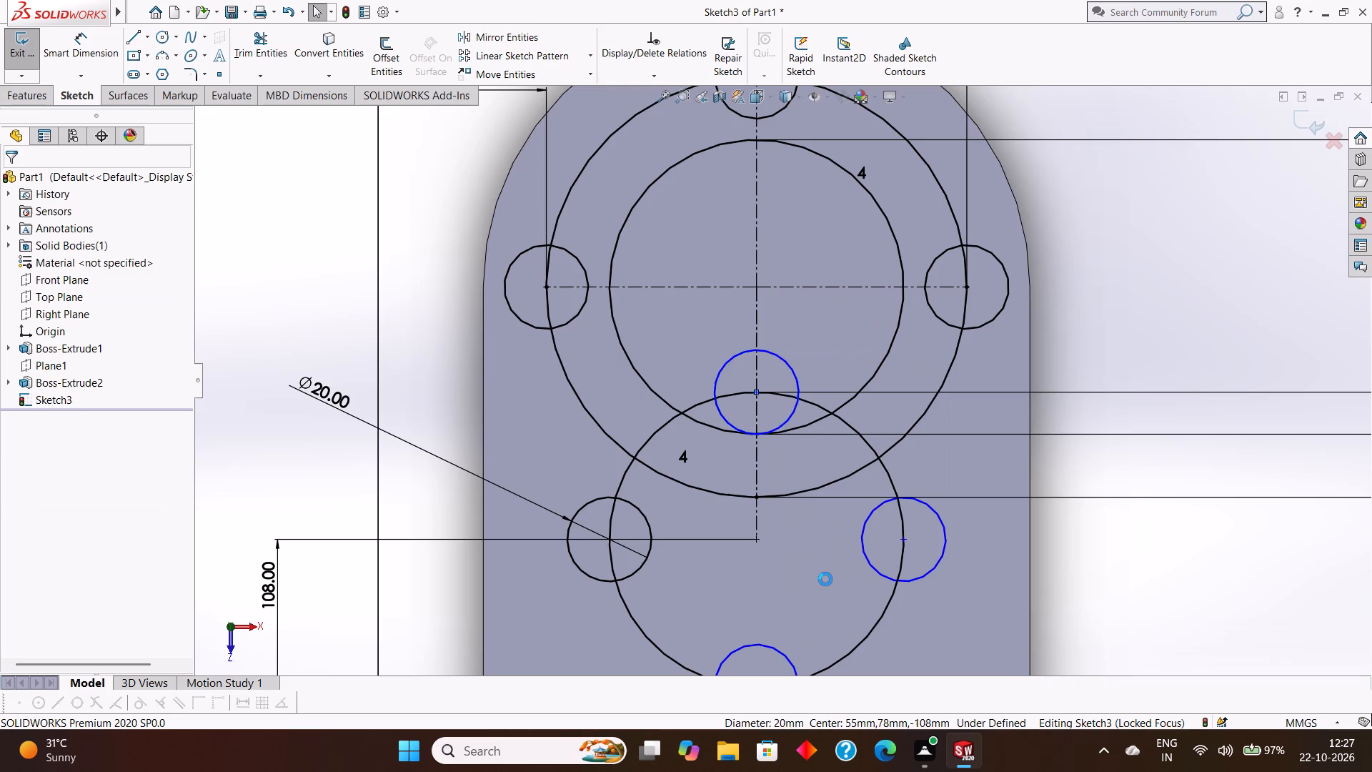
{"action": "scroll", "coordinate": [791, 495], "scroll_direction": "up", "scroll_amount": 5}
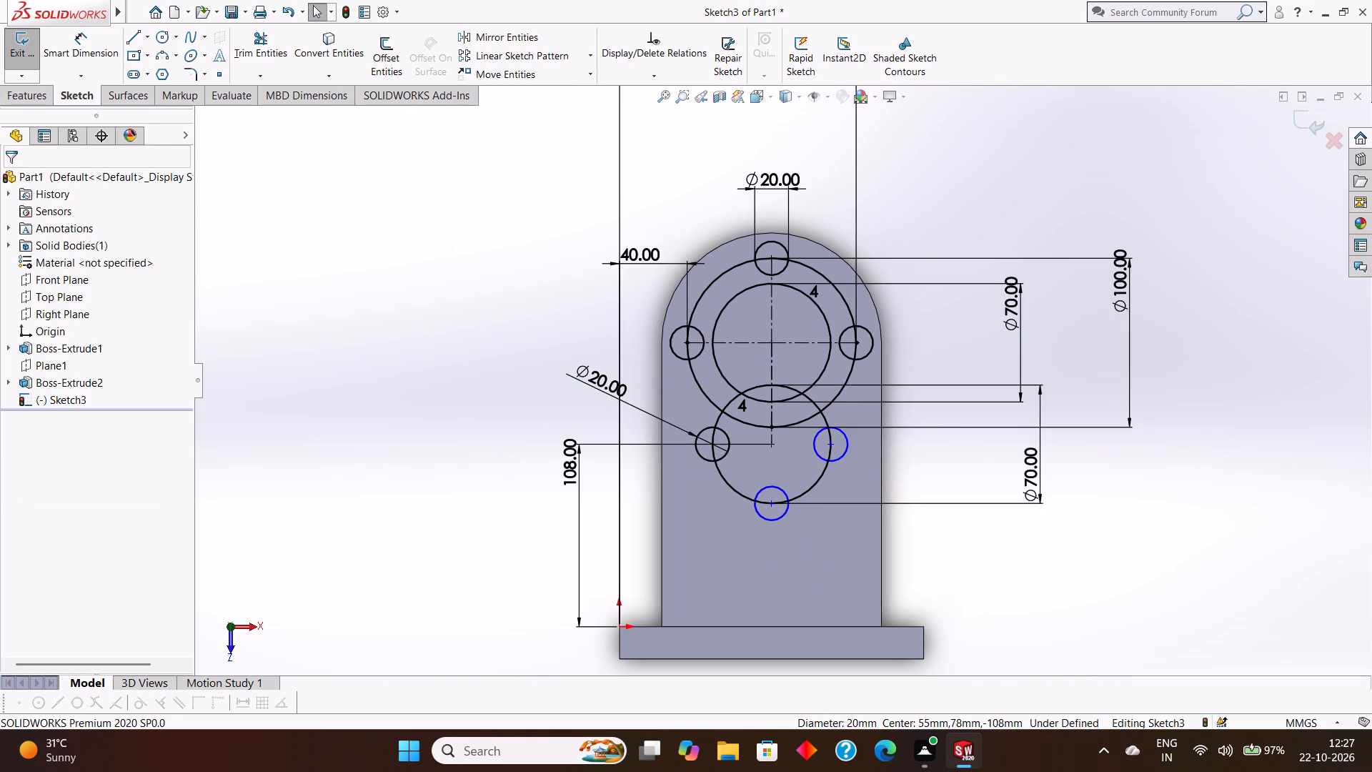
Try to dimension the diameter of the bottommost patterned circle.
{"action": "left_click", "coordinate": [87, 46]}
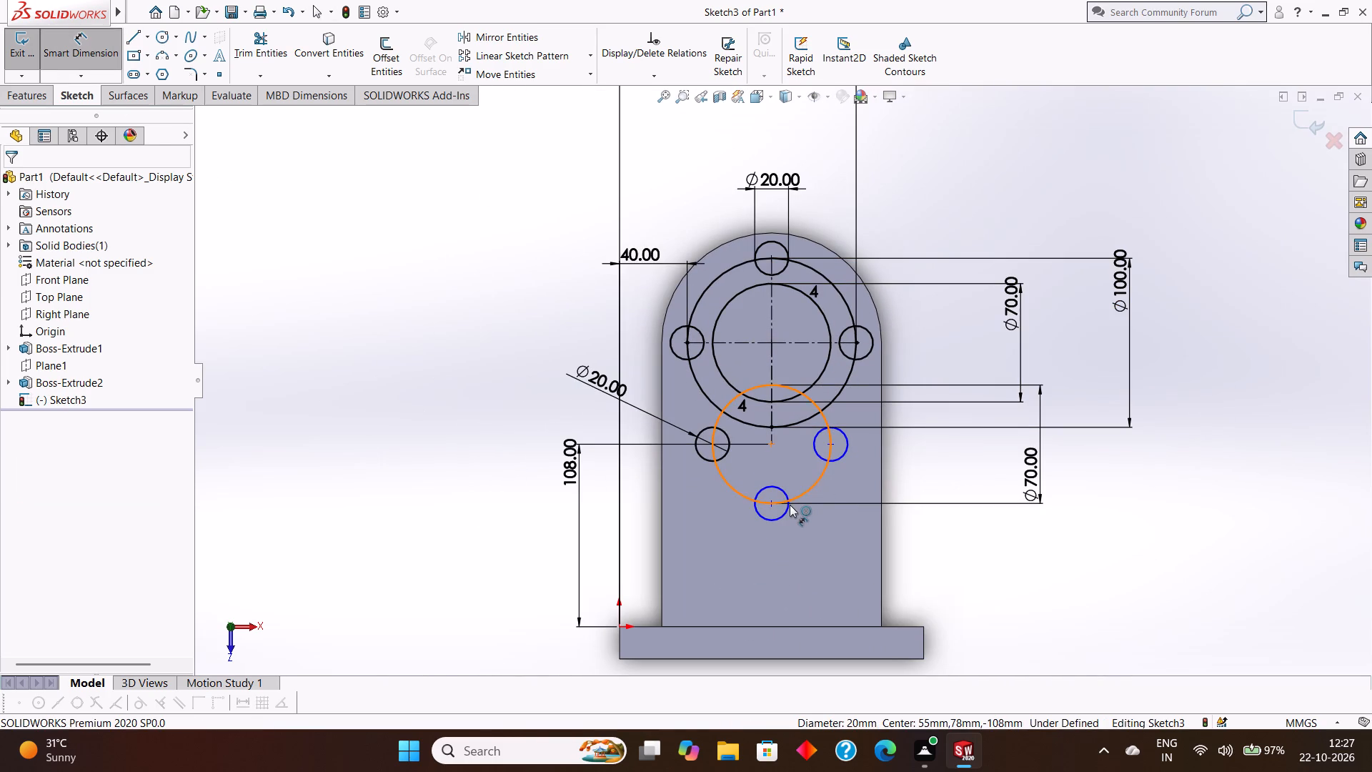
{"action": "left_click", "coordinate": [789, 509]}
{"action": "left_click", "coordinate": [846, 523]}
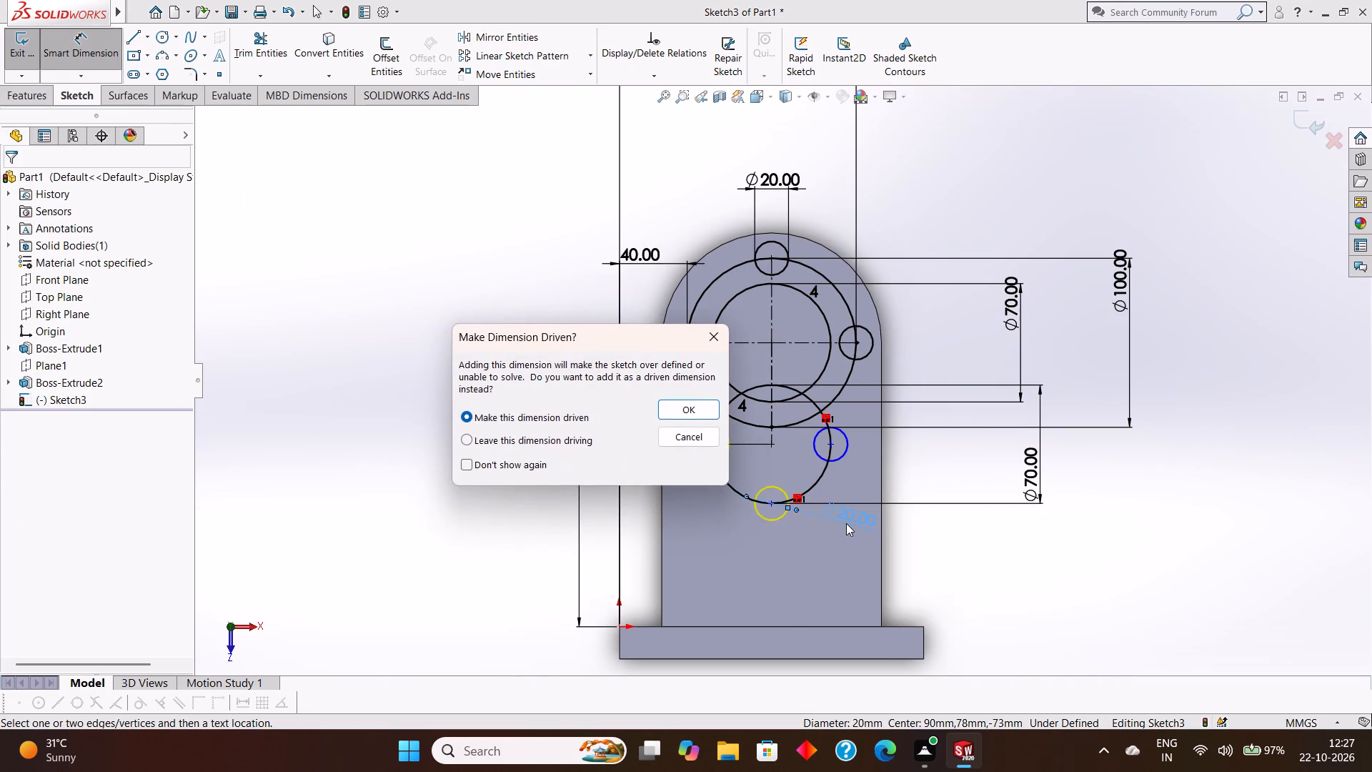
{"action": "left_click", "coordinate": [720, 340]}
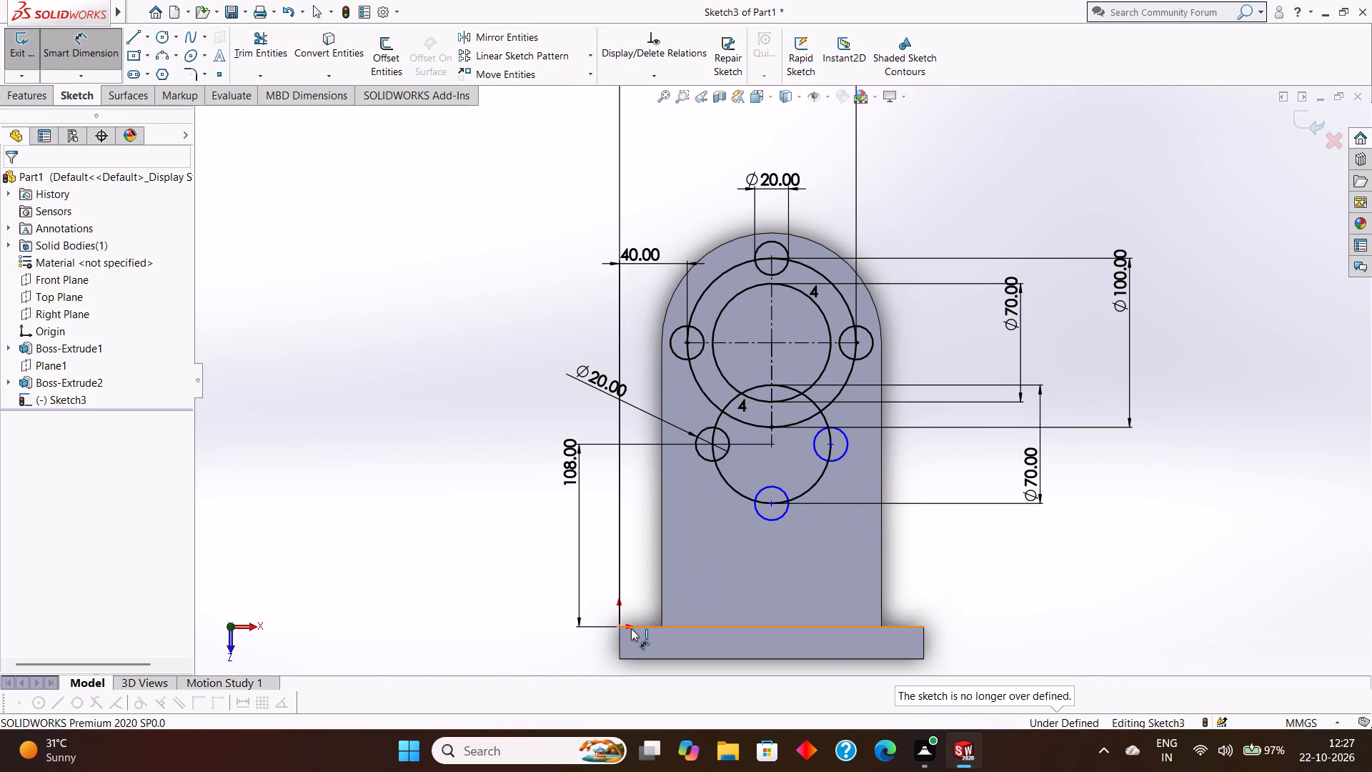
Dimension the horizontal and vertical distances from the origin to the centre of the bottommost patterned circle.
{"action": "left_click", "coordinate": [620, 628]}
{"action": "left_click", "coordinate": [767, 521]}
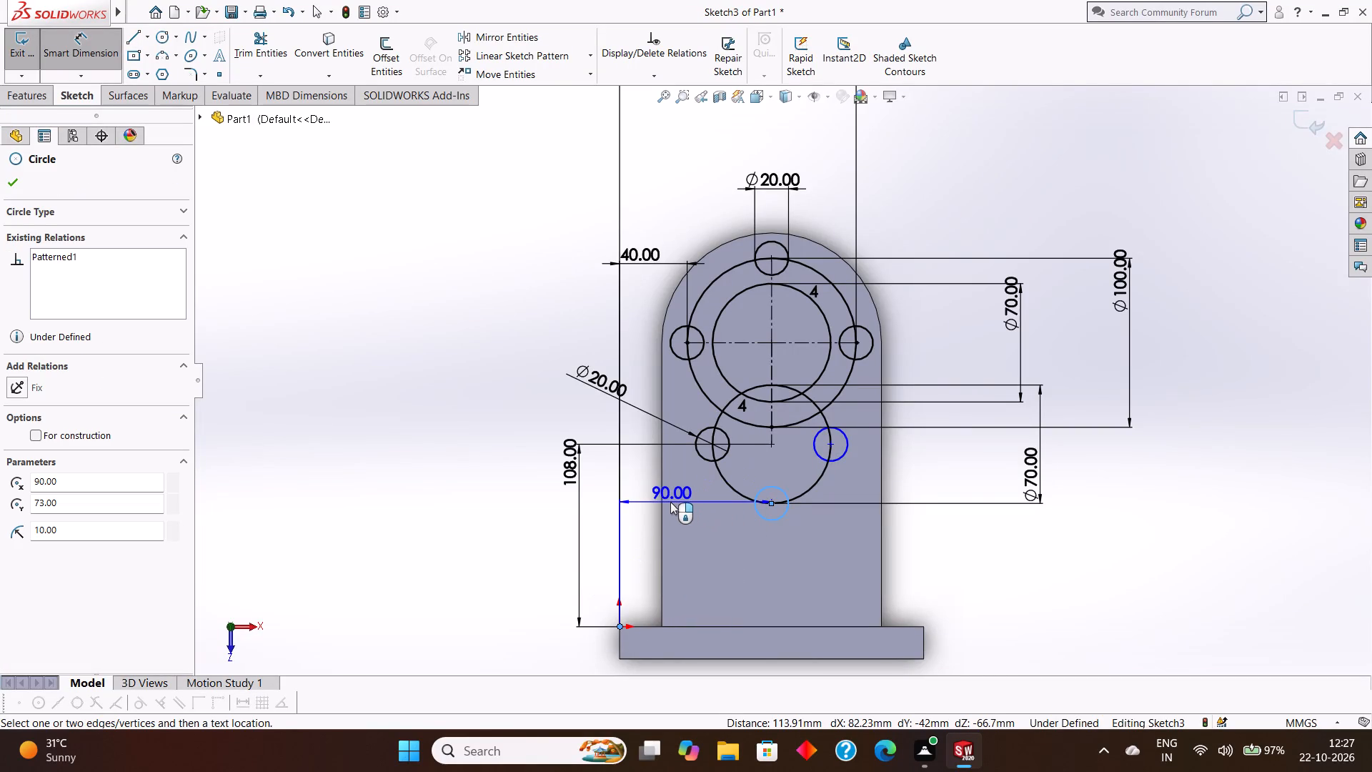
{"action": "left_click", "coordinate": [687, 493]}
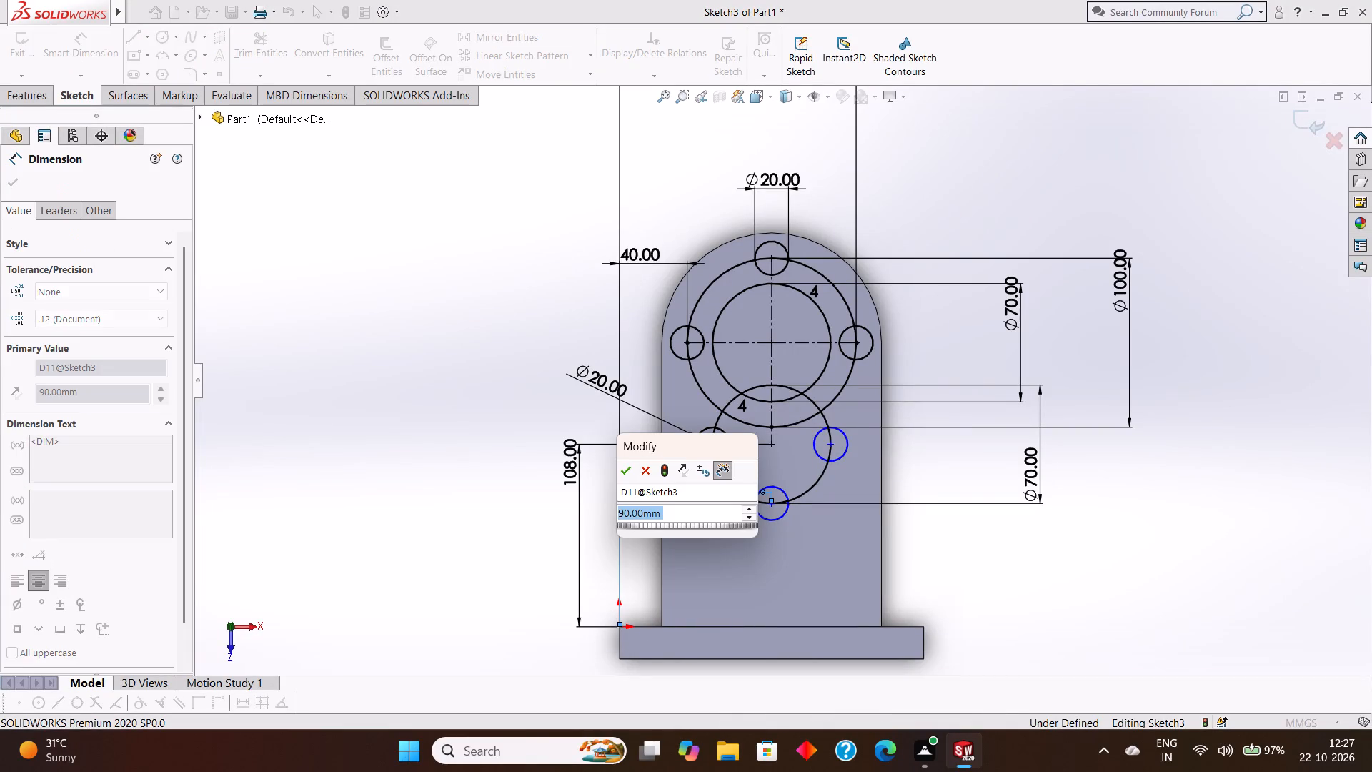
{"action": "left_click", "coordinate": [627, 463]}
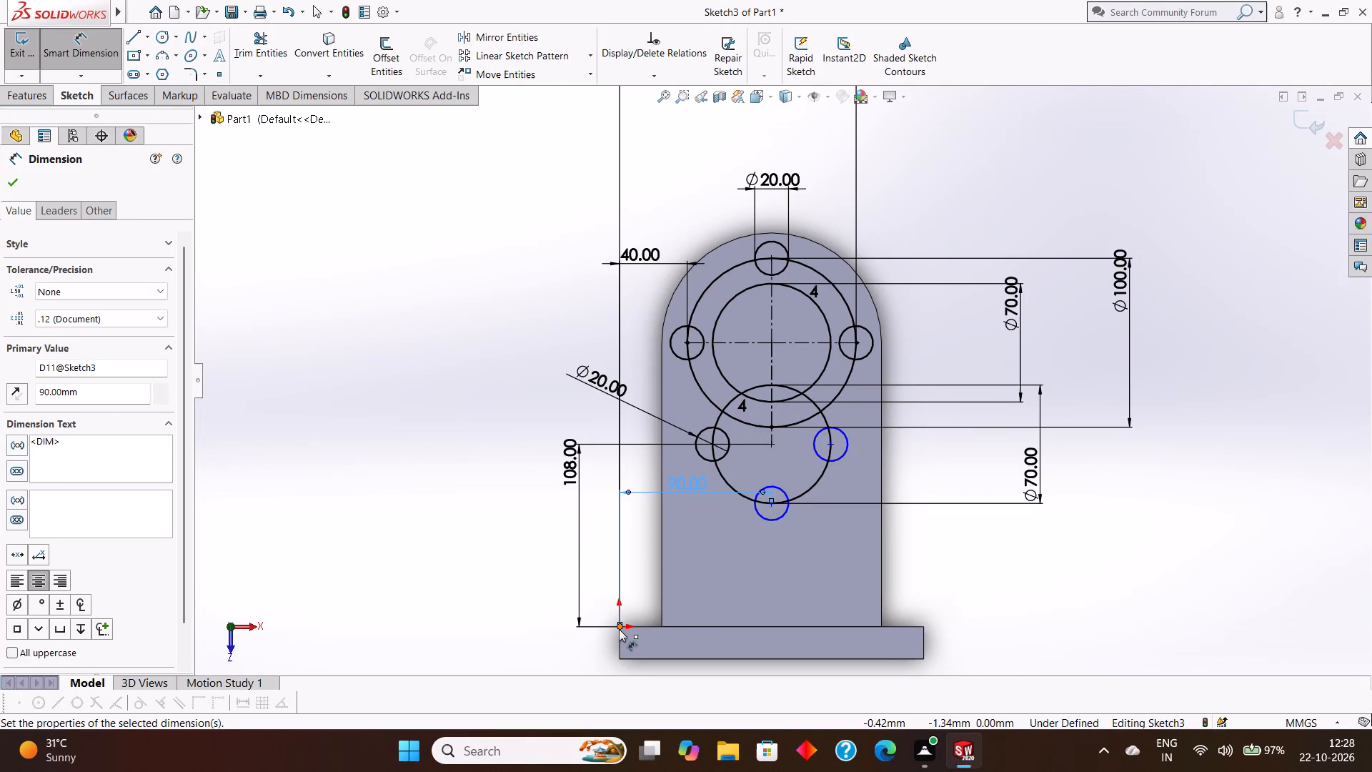
{"action": "left_click", "coordinate": [619, 629]}
{"action": "left_click", "coordinate": [775, 502]}
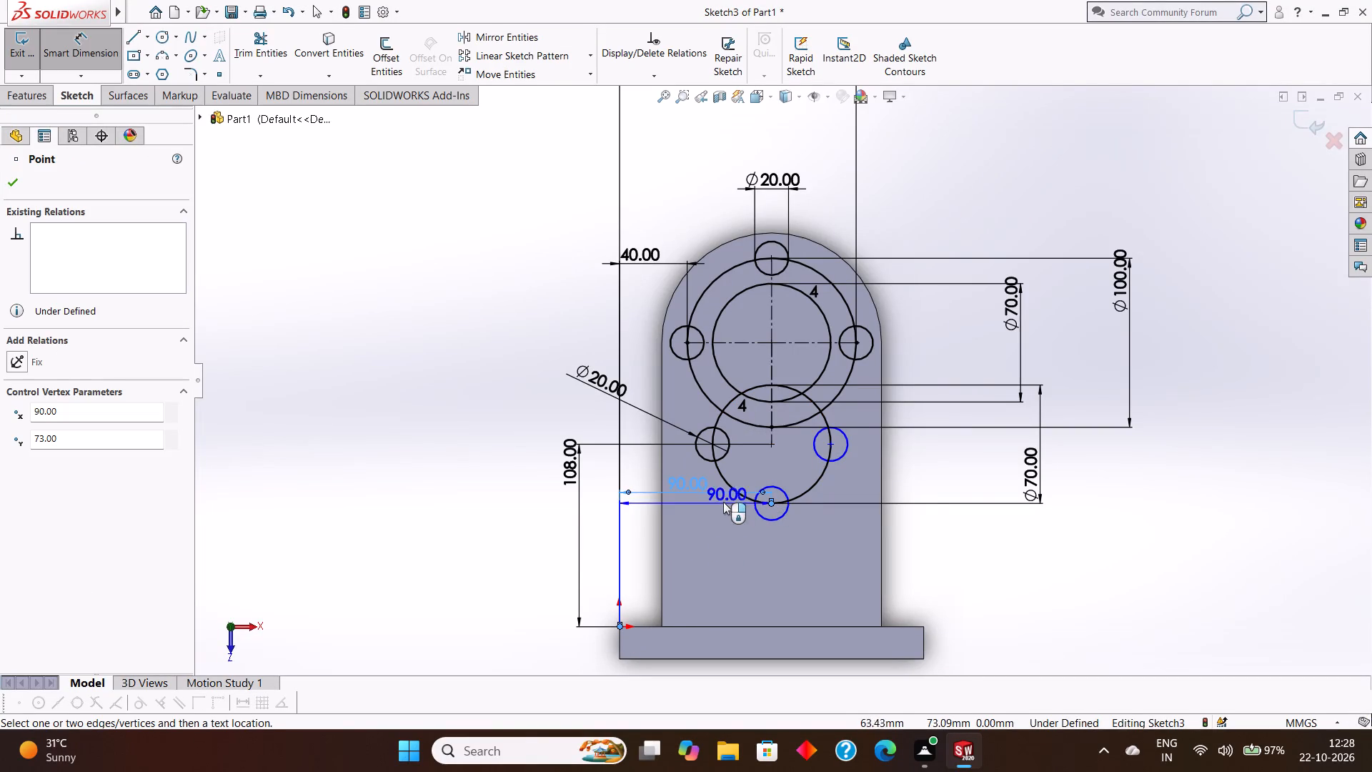
{"action": "left_click", "coordinate": [1031, 554]}
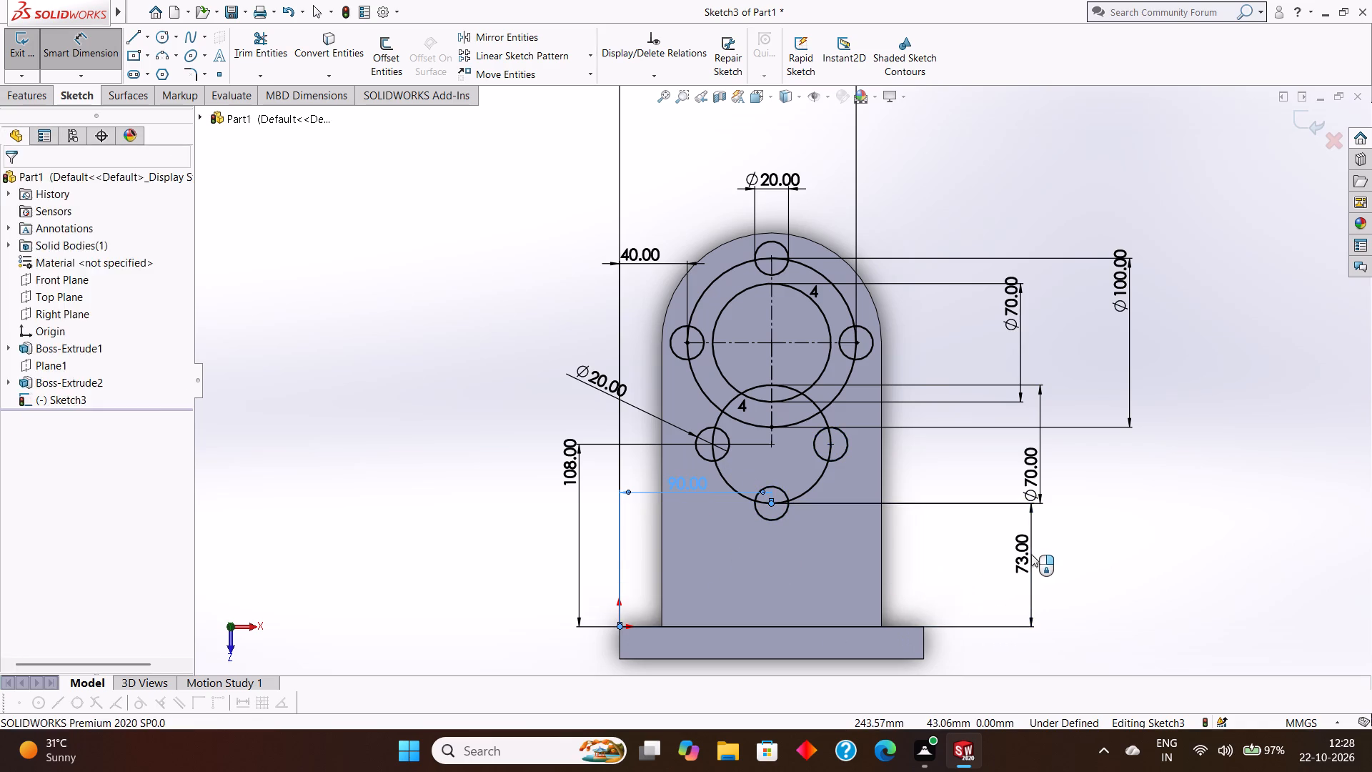
{"action": "left_click", "coordinate": [966, 532]}
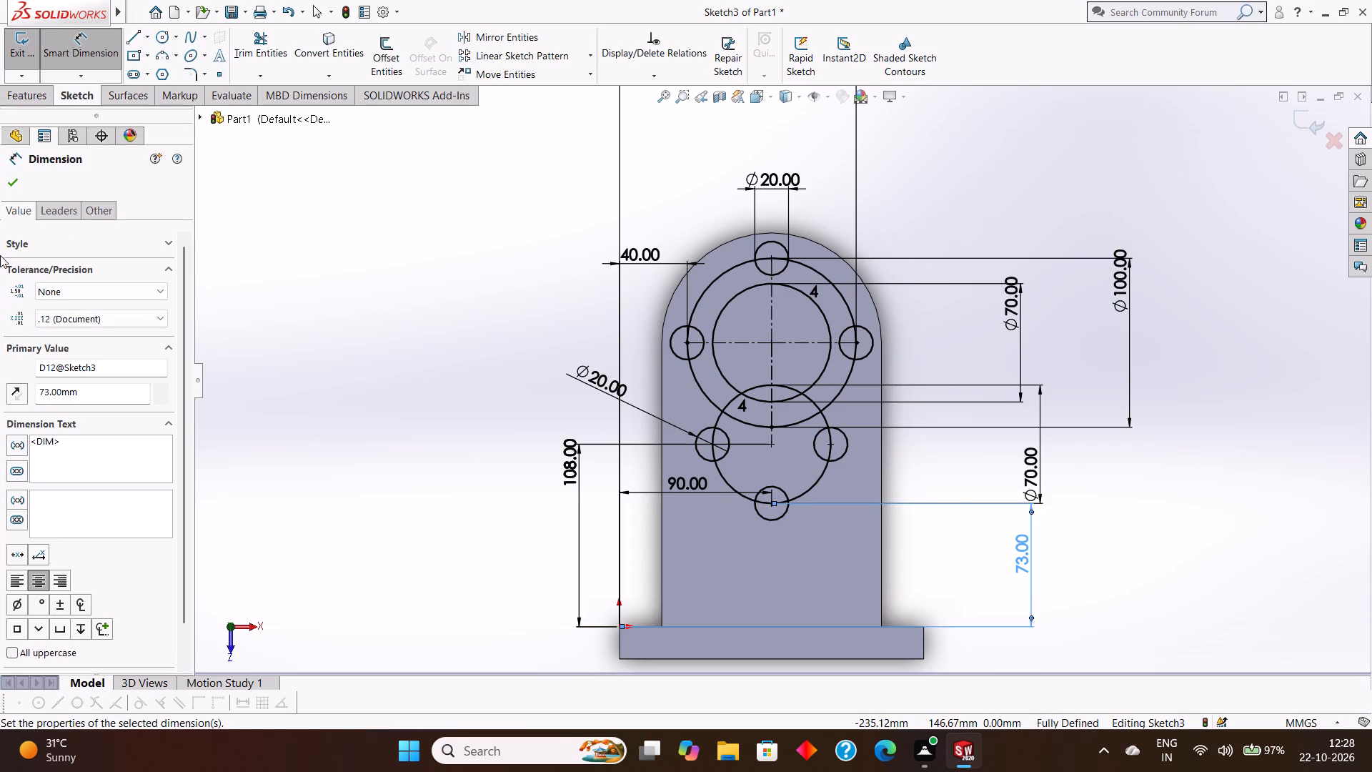
{"action": "left_click", "coordinate": [8, 181]}
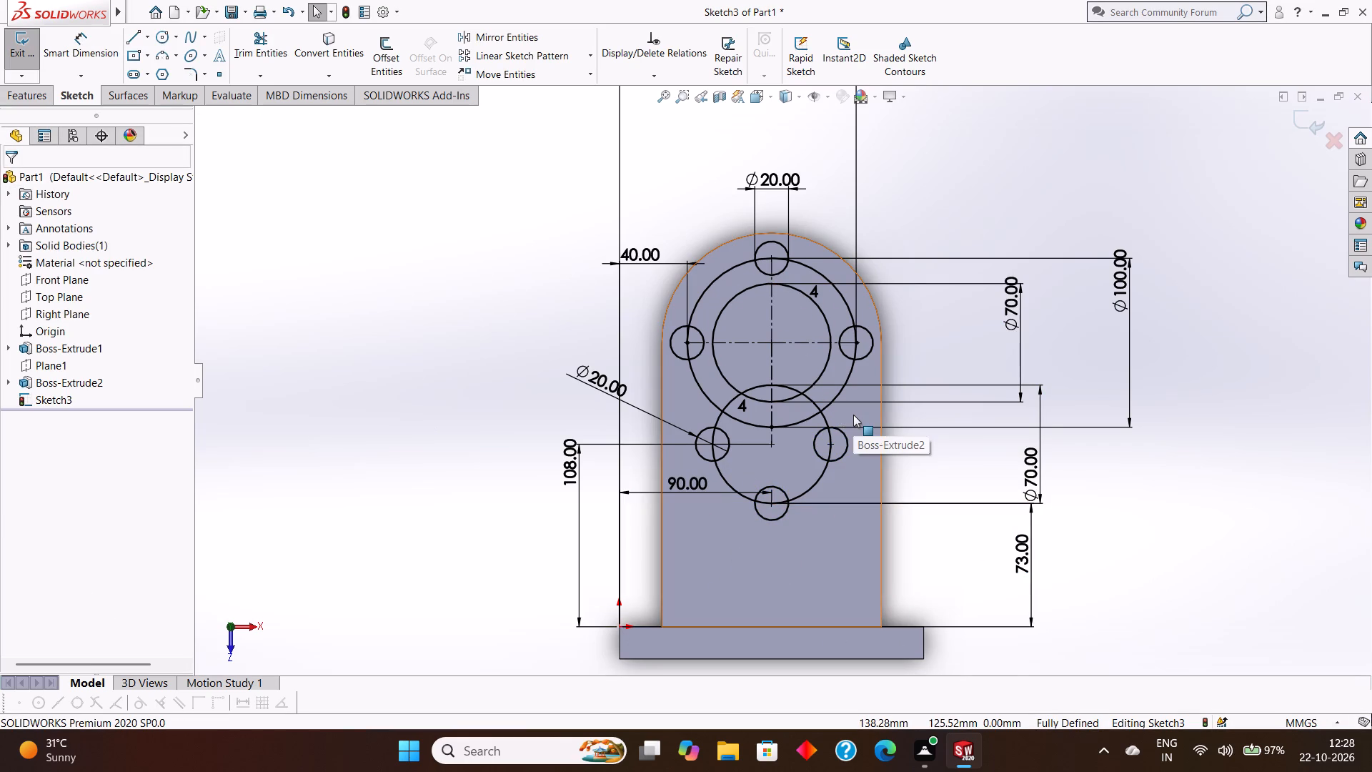
Convert the 100 mm circle around the upper hole layout to construction geometry.
{"action": "right_click", "coordinate": [718, 272]}
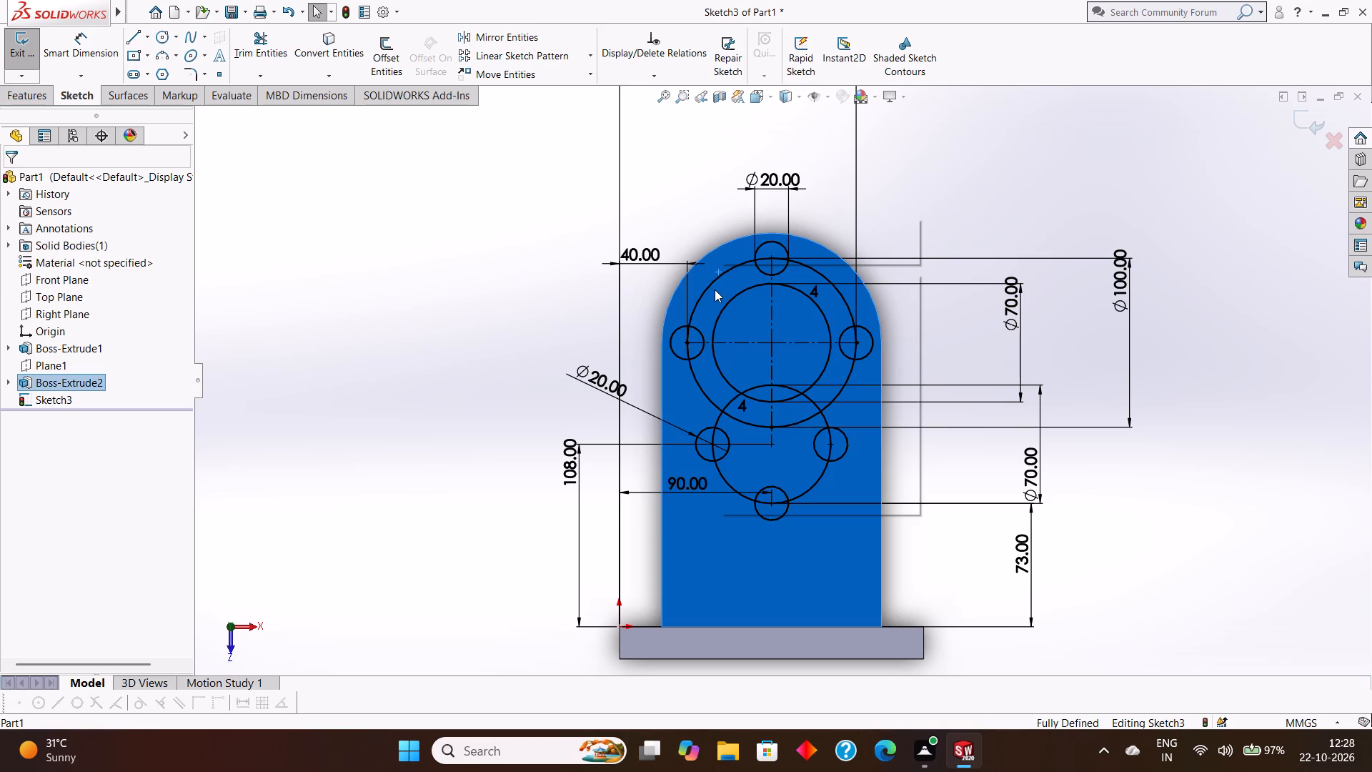
{"action": "key", "text": "Escape"}
{"action": "key", "text": "Escape"}
{"action": "right_click", "coordinate": [717, 279]}
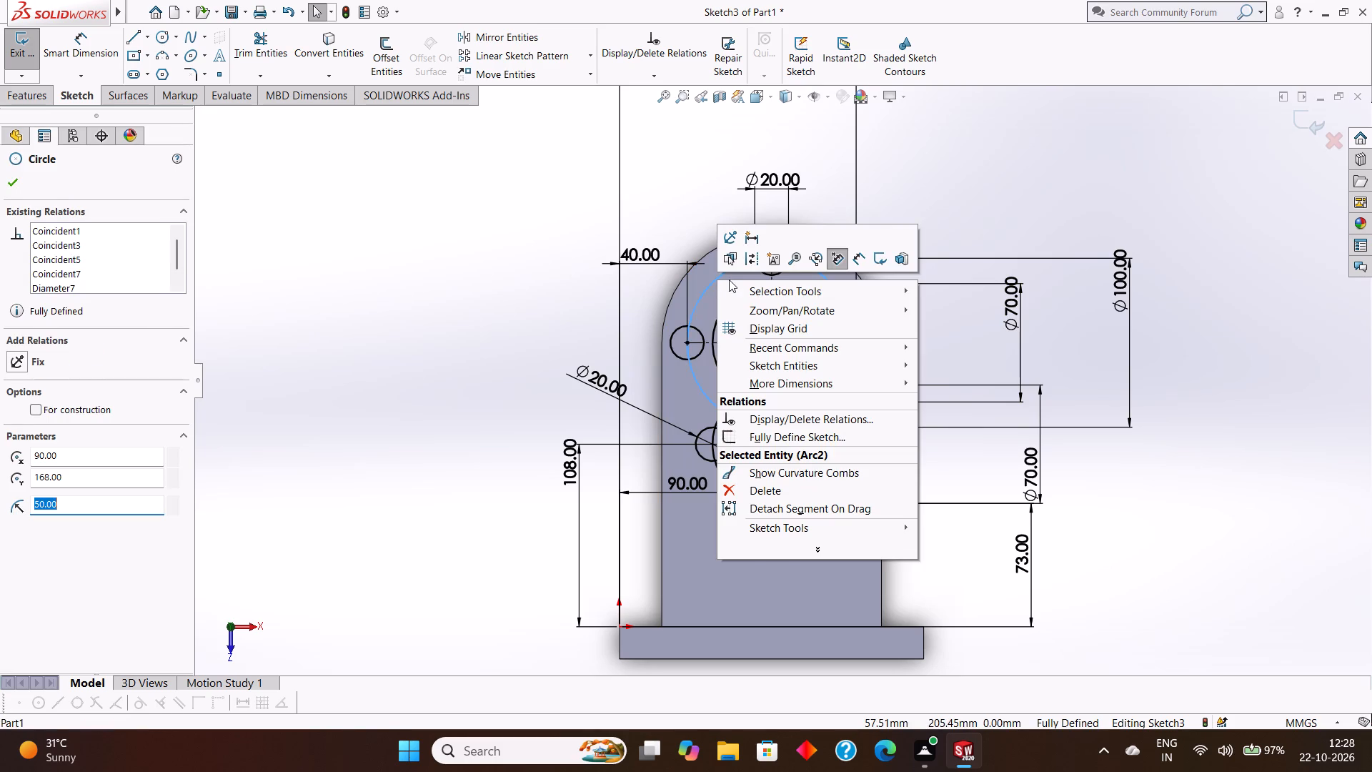
{"action": "left_click", "coordinate": [747, 262]}
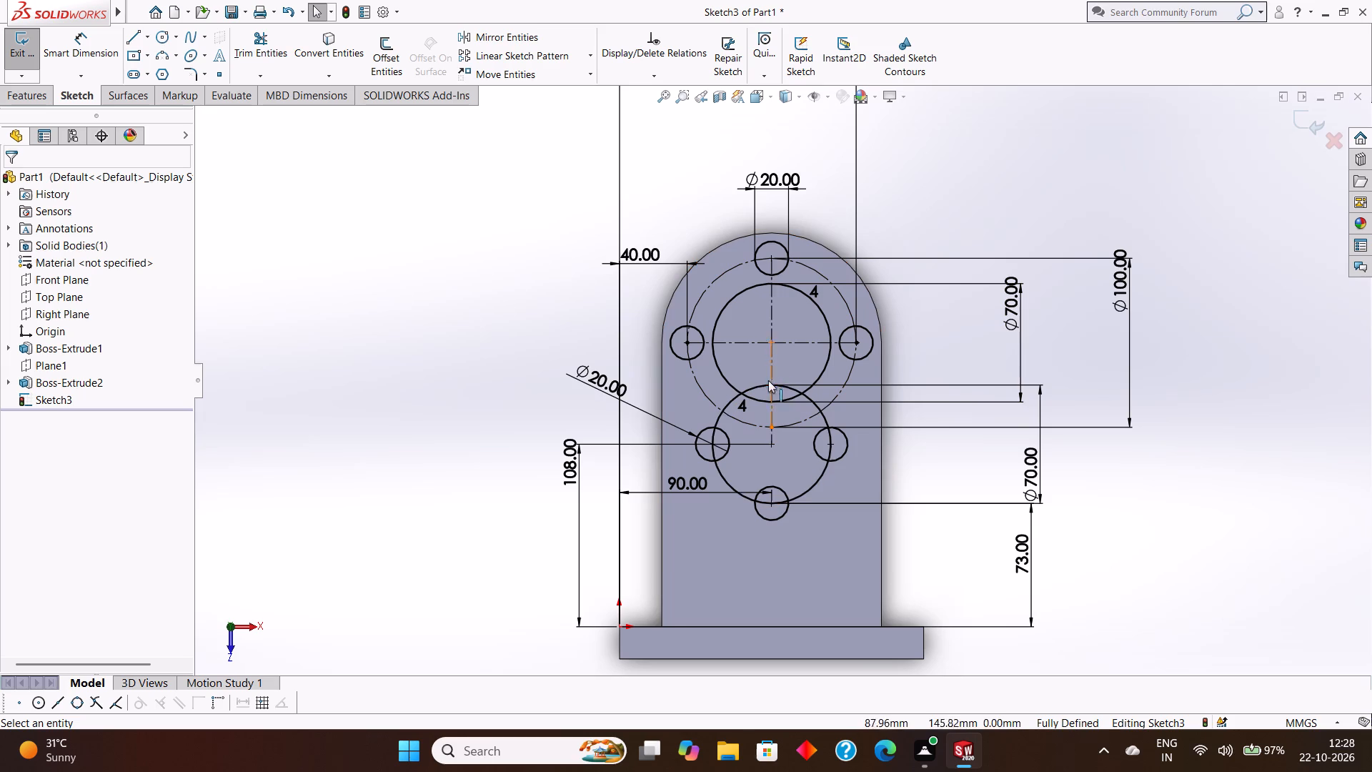
Sketch two horizontal centerlines from the lower 70 mm circle's topmost point, about 70 mm to the left and about 80 mm to the right.
{"action": "left_click", "coordinate": [146, 41]}
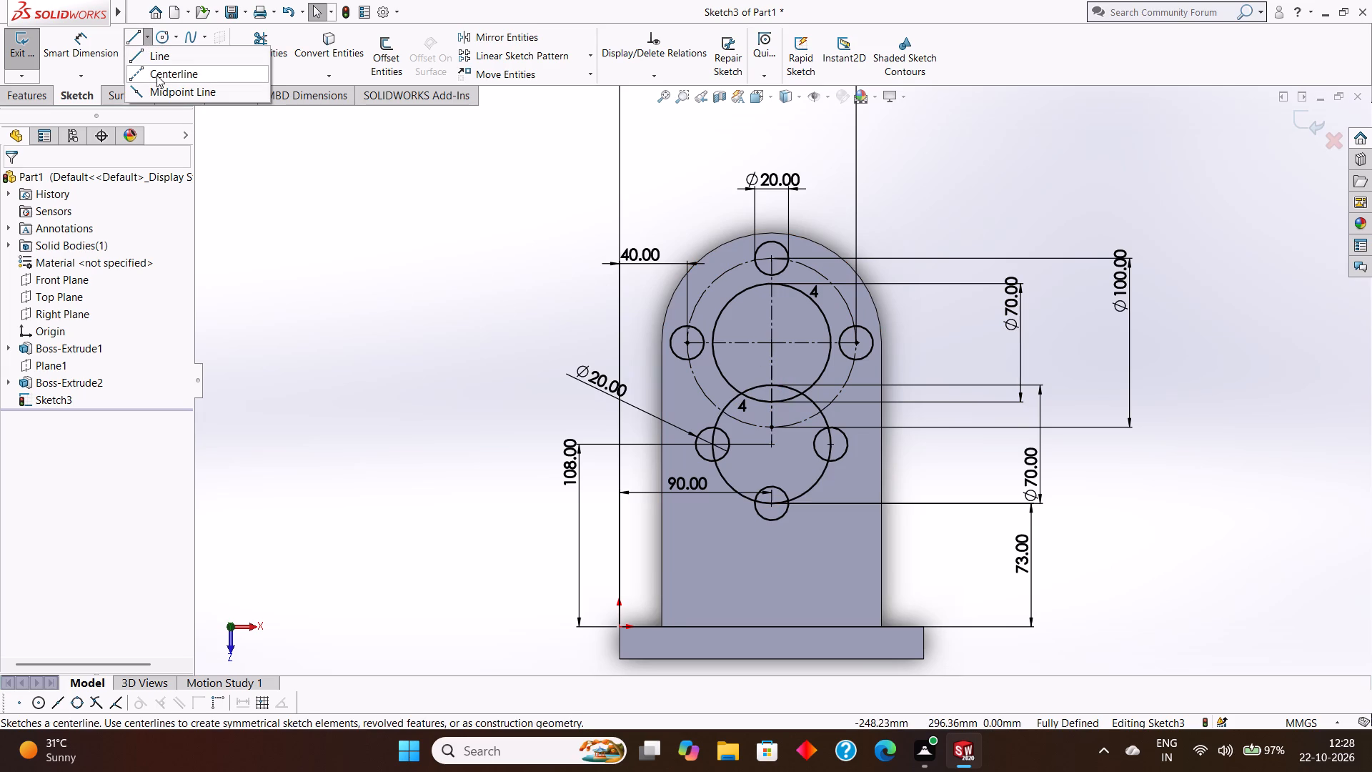
{"action": "left_click", "coordinate": [156, 75]}
{"action": "left_click", "coordinate": [772, 384]}
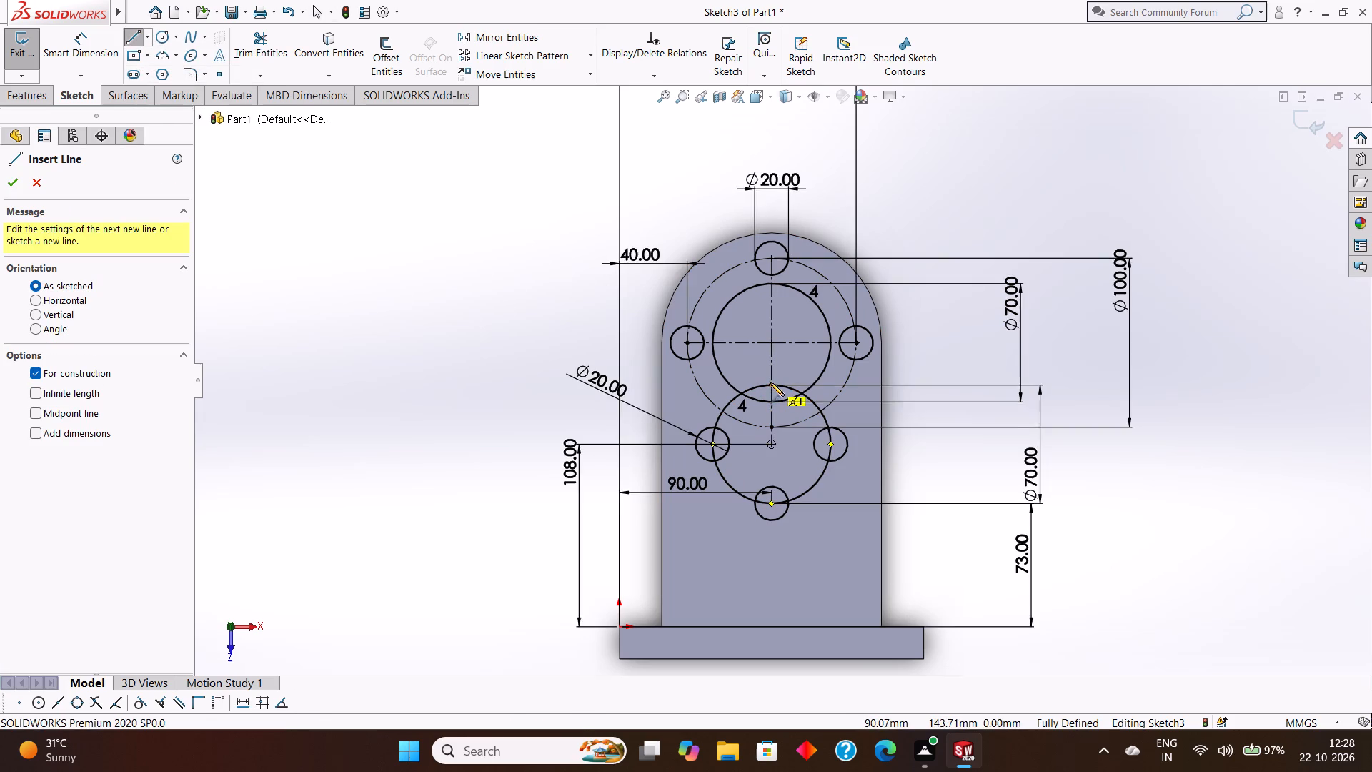
{"action": "left_click", "coordinate": [654, 384]}
{"action": "key", "text": "Escape"}
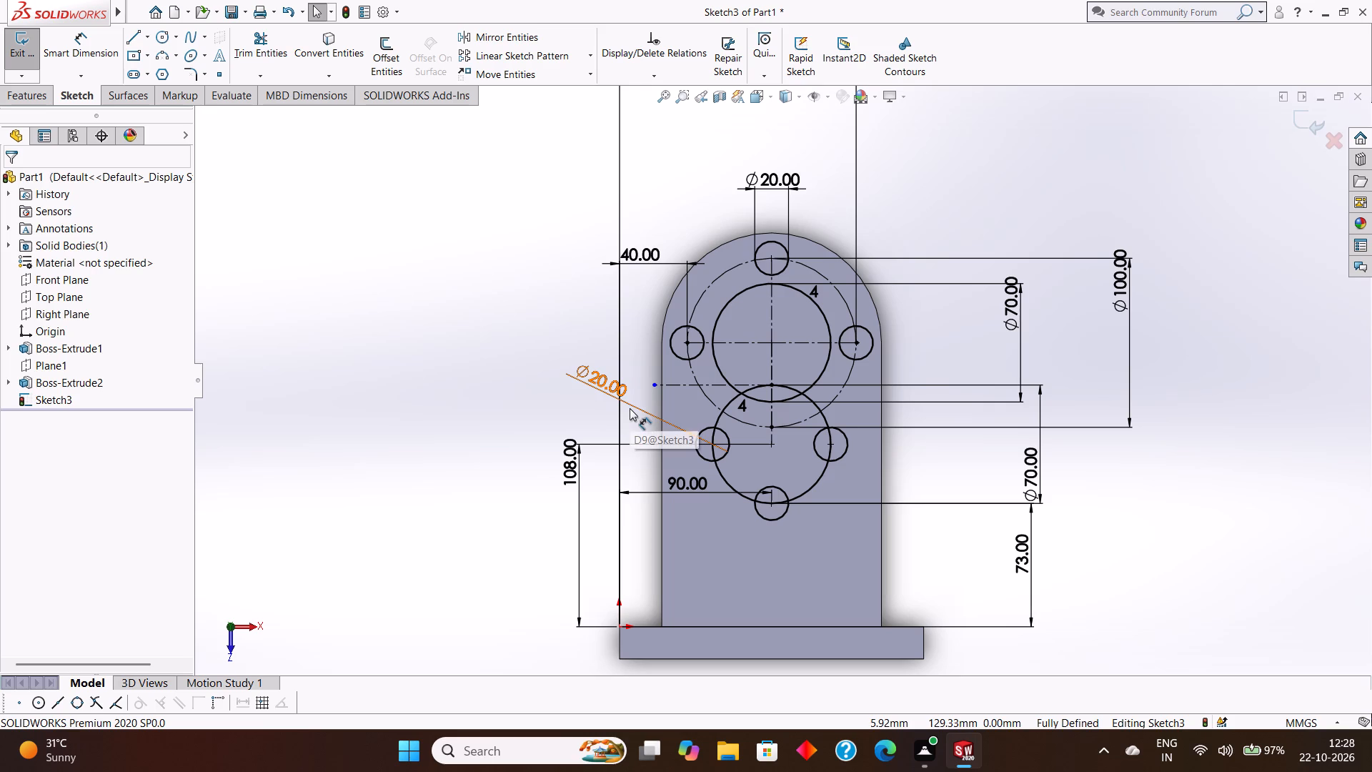
{"action": "key", "text": "Return"}
{"action": "left_click", "coordinate": [771, 385]}
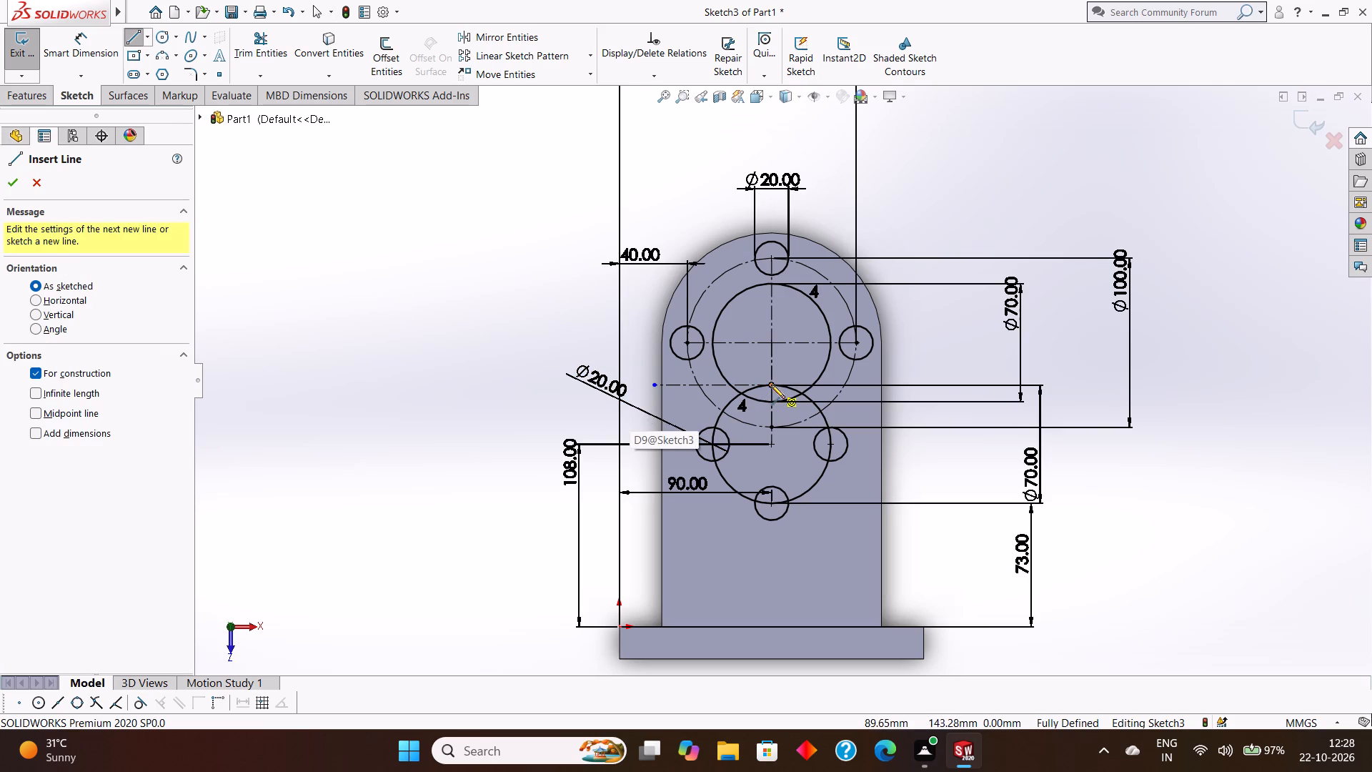
{"action": "left_click", "coordinate": [908, 385]}
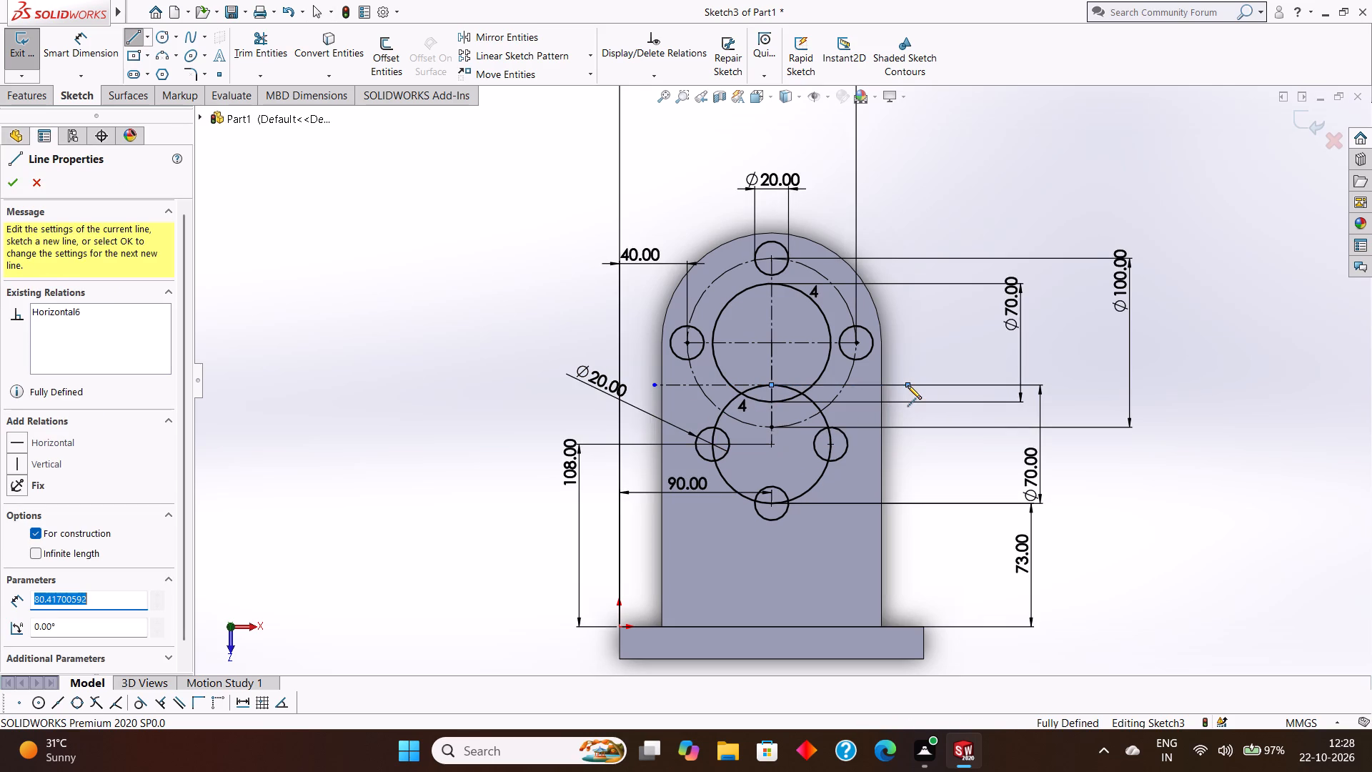
{"action": "key", "text": "Escape"}
{"action": "key", "text": "Escape"}
{"action": "scroll", "coordinate": [836, 370], "scroll_direction": "down", "scroll_amount": 1}
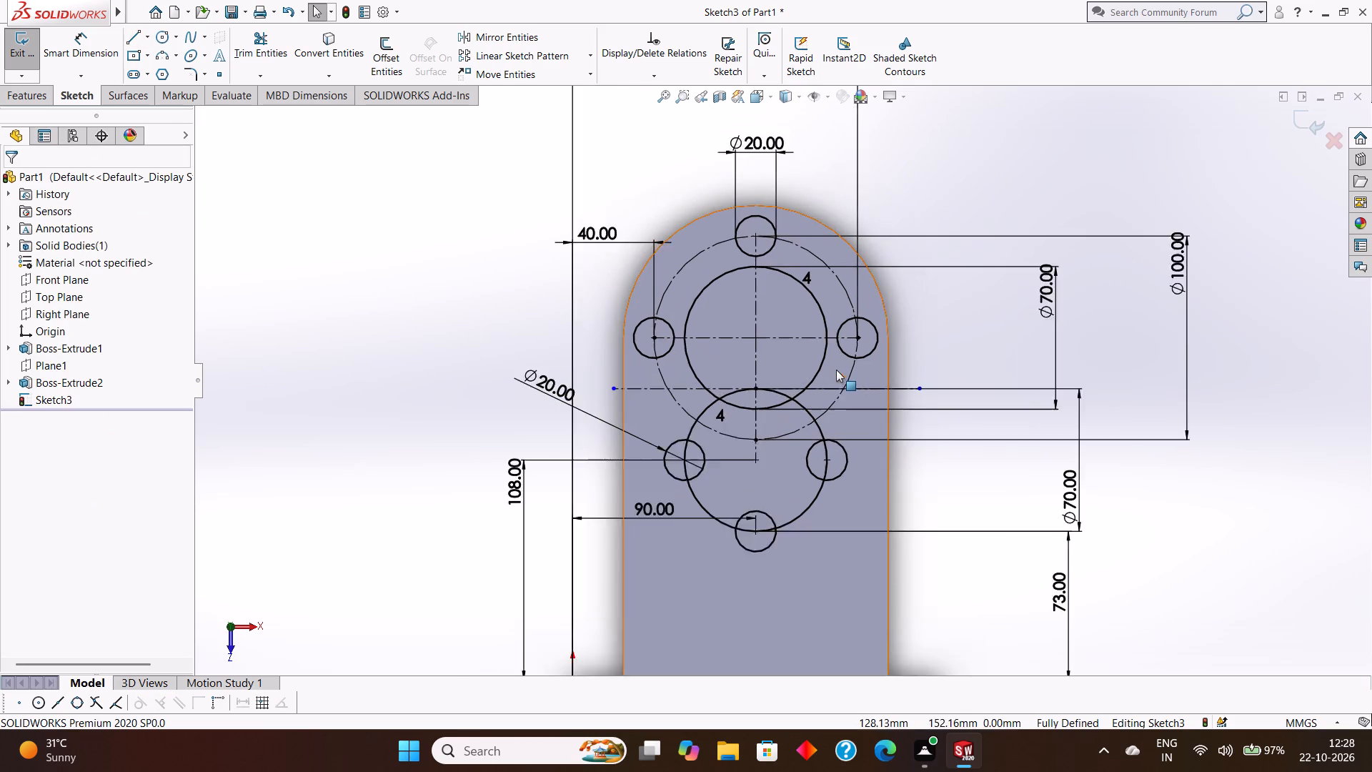
{"action": "scroll", "coordinate": [836, 370], "scroll_direction": "down", "scroll_amount": 1}
{"action": "scroll", "coordinate": [731, 392], "scroll_direction": "up", "scroll_amount": 1}
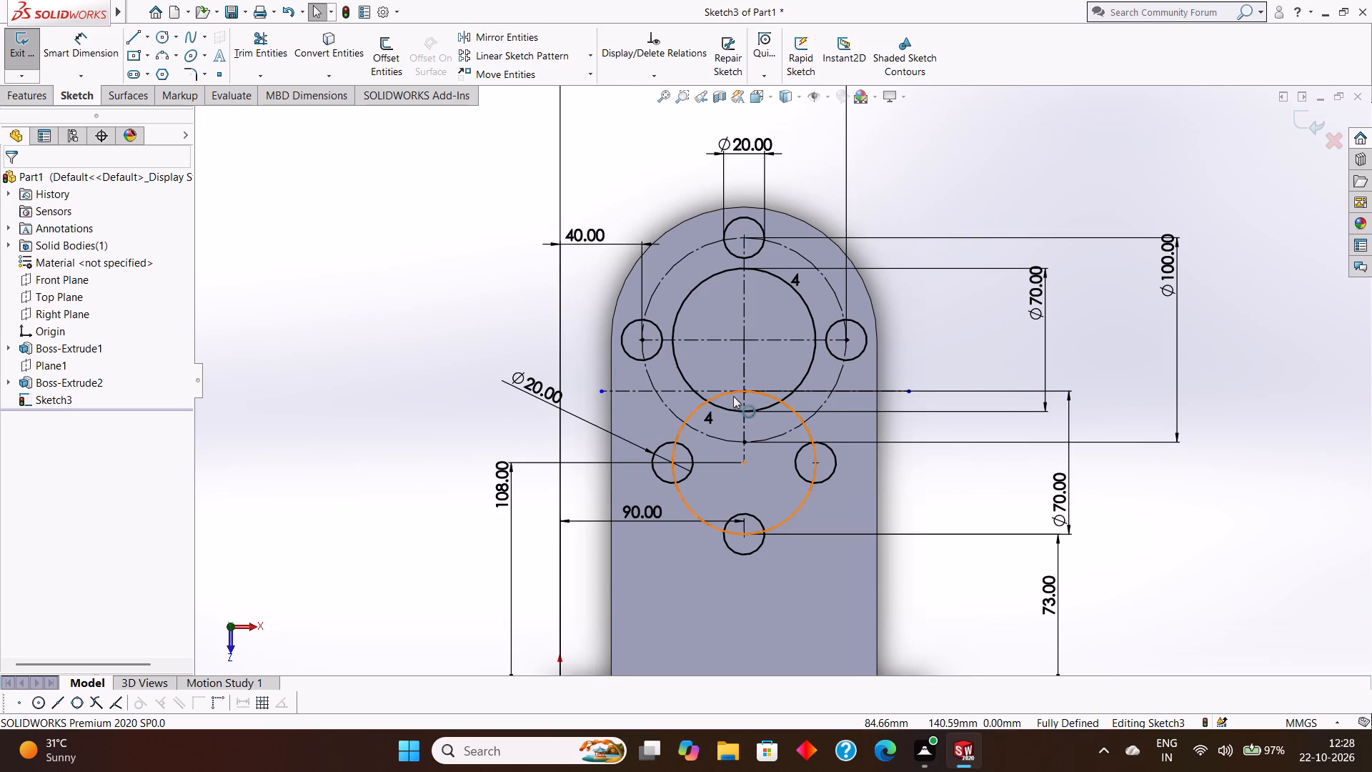
Examine the overlap of the upper and lower 70 mm circles around the two horizontal centerlines.
{"action": "scroll", "coordinate": [733, 396], "scroll_direction": "up", "scroll_amount": 1}
{"action": "scroll", "coordinate": [768, 361], "scroll_direction": "down", "scroll_amount": 1}
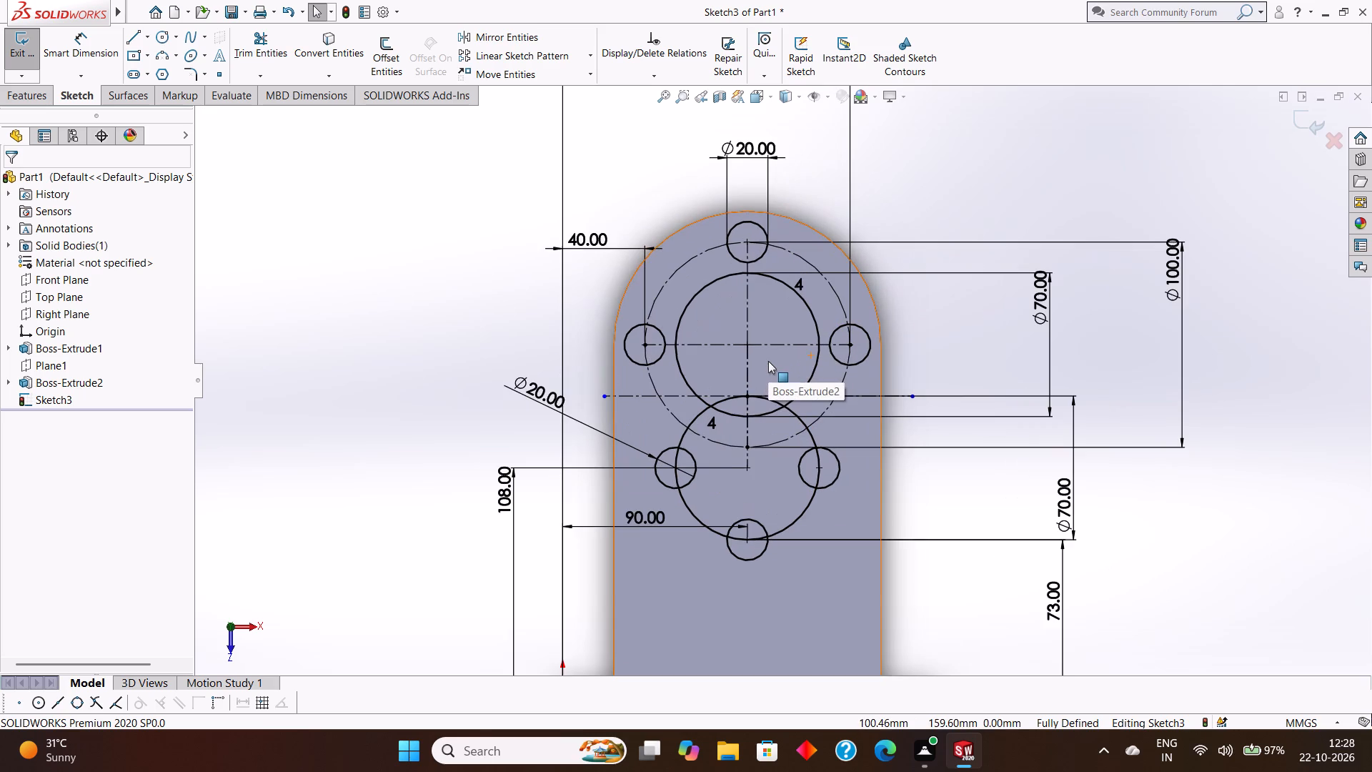
{"action": "scroll", "coordinate": [770, 367], "scroll_direction": "up", "scroll_amount": 1}
{"action": "scroll", "coordinate": [752, 417], "scroll_direction": "down", "scroll_amount": 2}
{"action": "scroll", "coordinate": [712, 390], "scroll_direction": "up", "scroll_amount": 2}
{"action": "scroll", "coordinate": [727, 385], "scroll_direction": "down", "scroll_amount": 2}
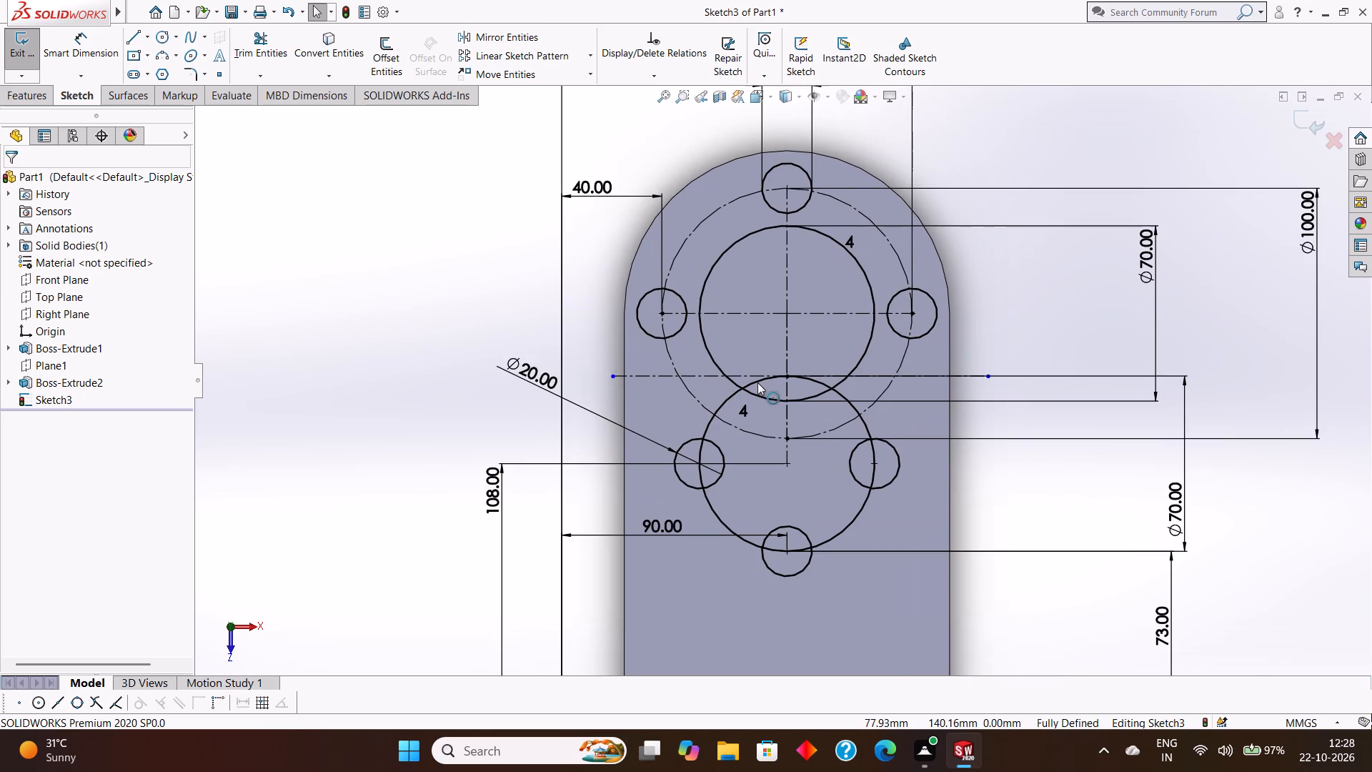
{"action": "scroll", "coordinate": [757, 382], "scroll_direction": "down", "scroll_amount": 1}
{"action": "scroll", "coordinate": [757, 382], "scroll_direction": "up", "scroll_amount": 1}
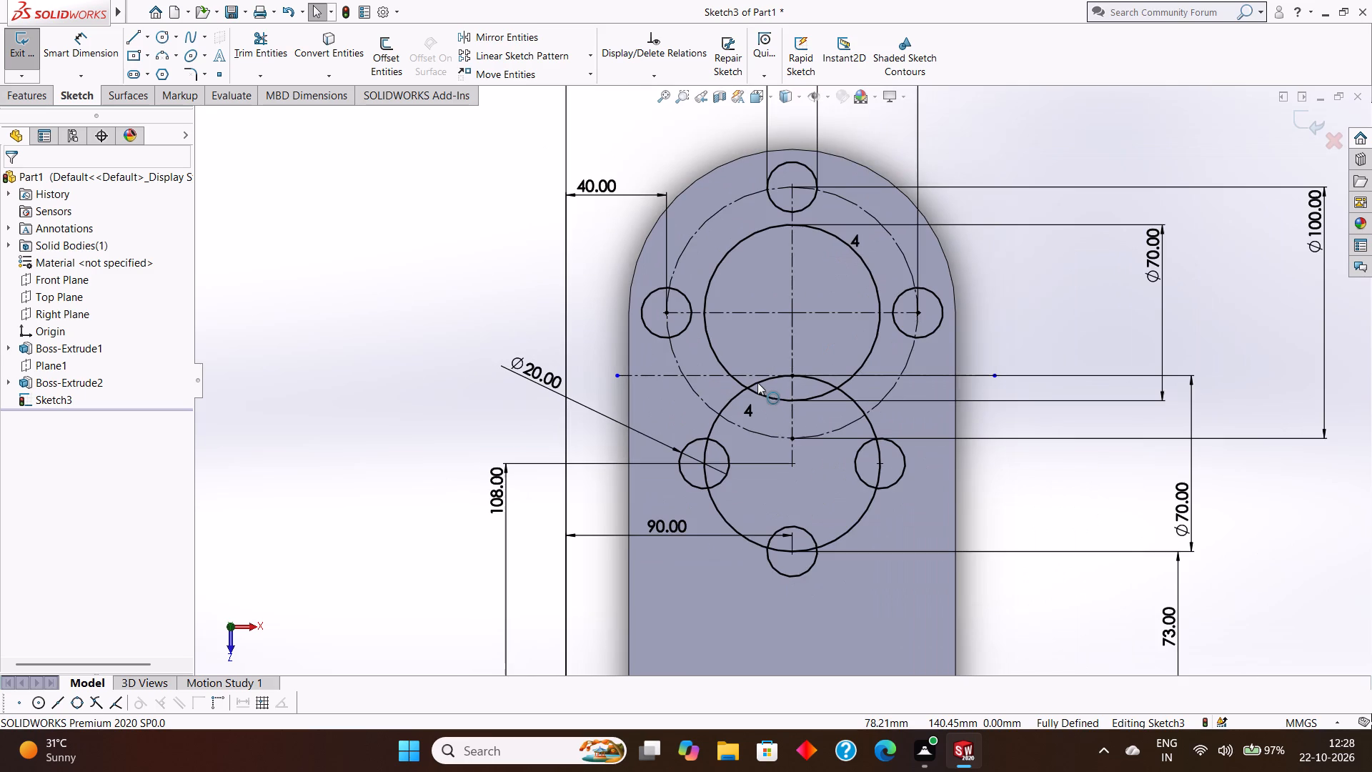
{"action": "scroll", "coordinate": [757, 379], "scroll_direction": "down", "scroll_amount": 2}
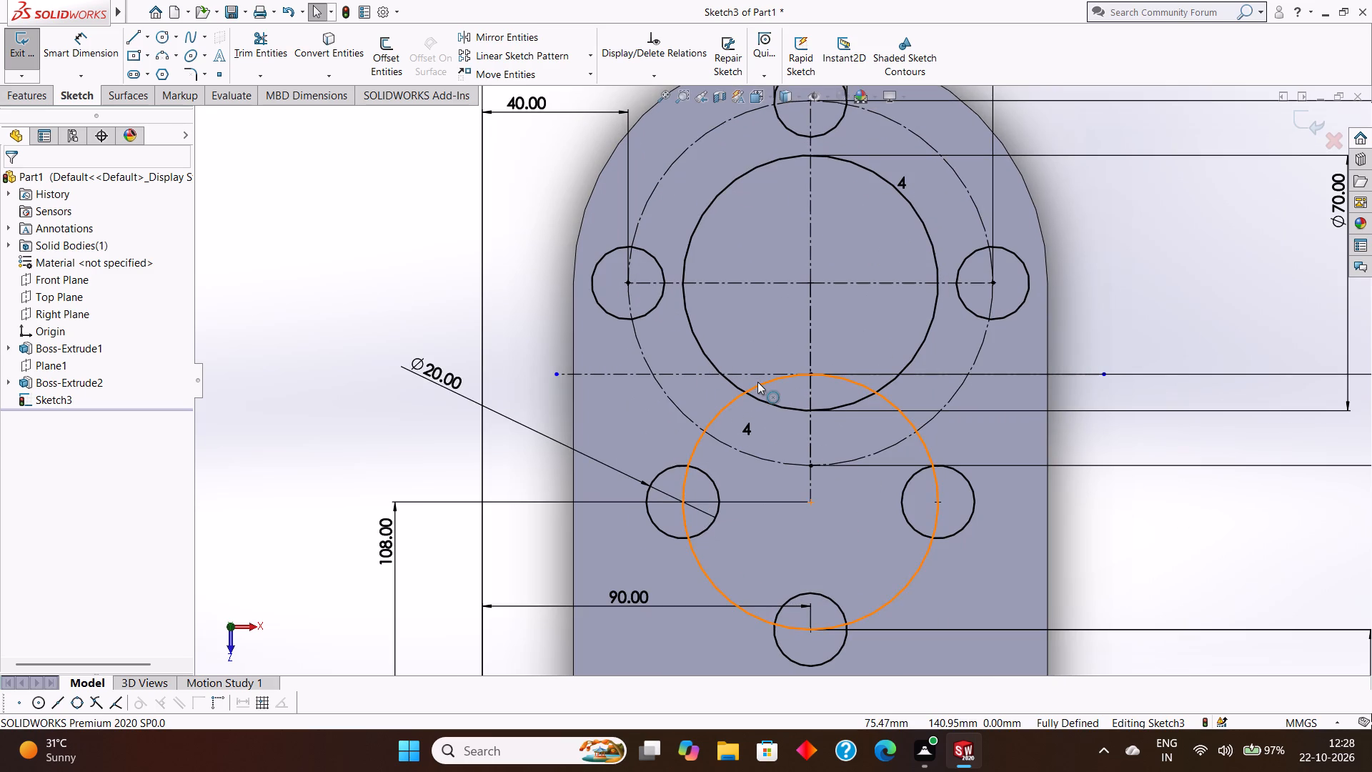
{"action": "scroll", "coordinate": [757, 382], "scroll_direction": "up", "scroll_amount": 1}
{"action": "scroll", "coordinate": [757, 386], "scroll_direction": "down", "scroll_amount": 1}
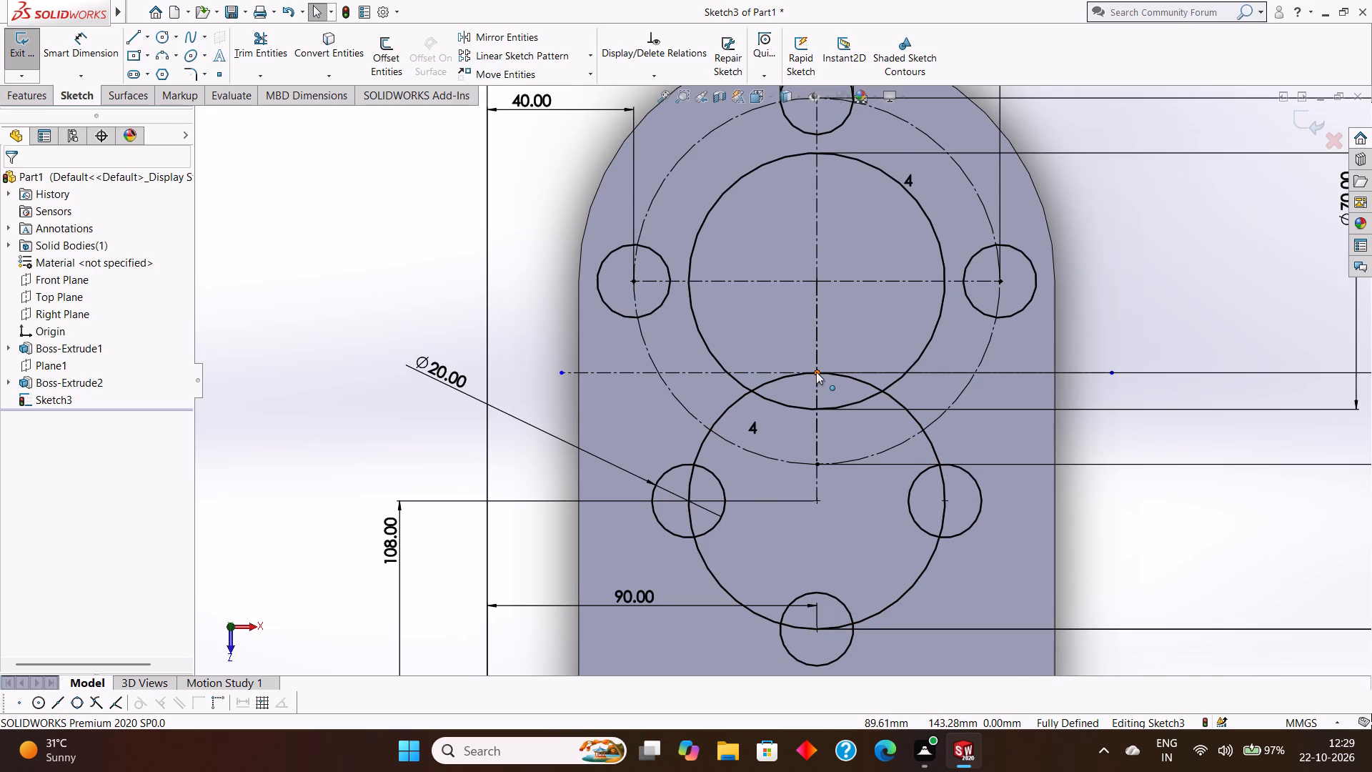
{"action": "scroll", "coordinate": [816, 372], "scroll_direction": "up", "scroll_amount": 1}
{"action": "scroll", "coordinate": [776, 382], "scroll_direction": "down", "scroll_amount": 1}
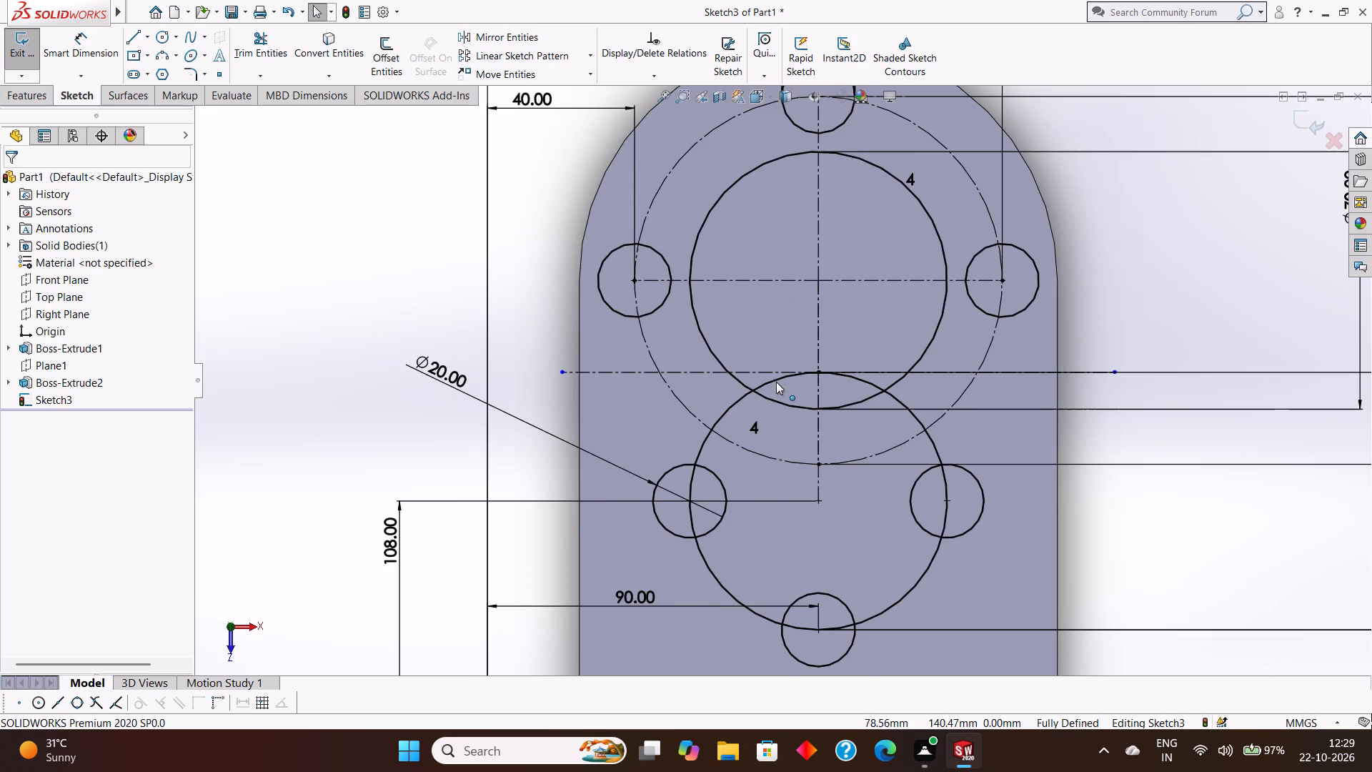
{"action": "scroll", "coordinate": [776, 382], "scroll_direction": "down", "scroll_amount": 2}
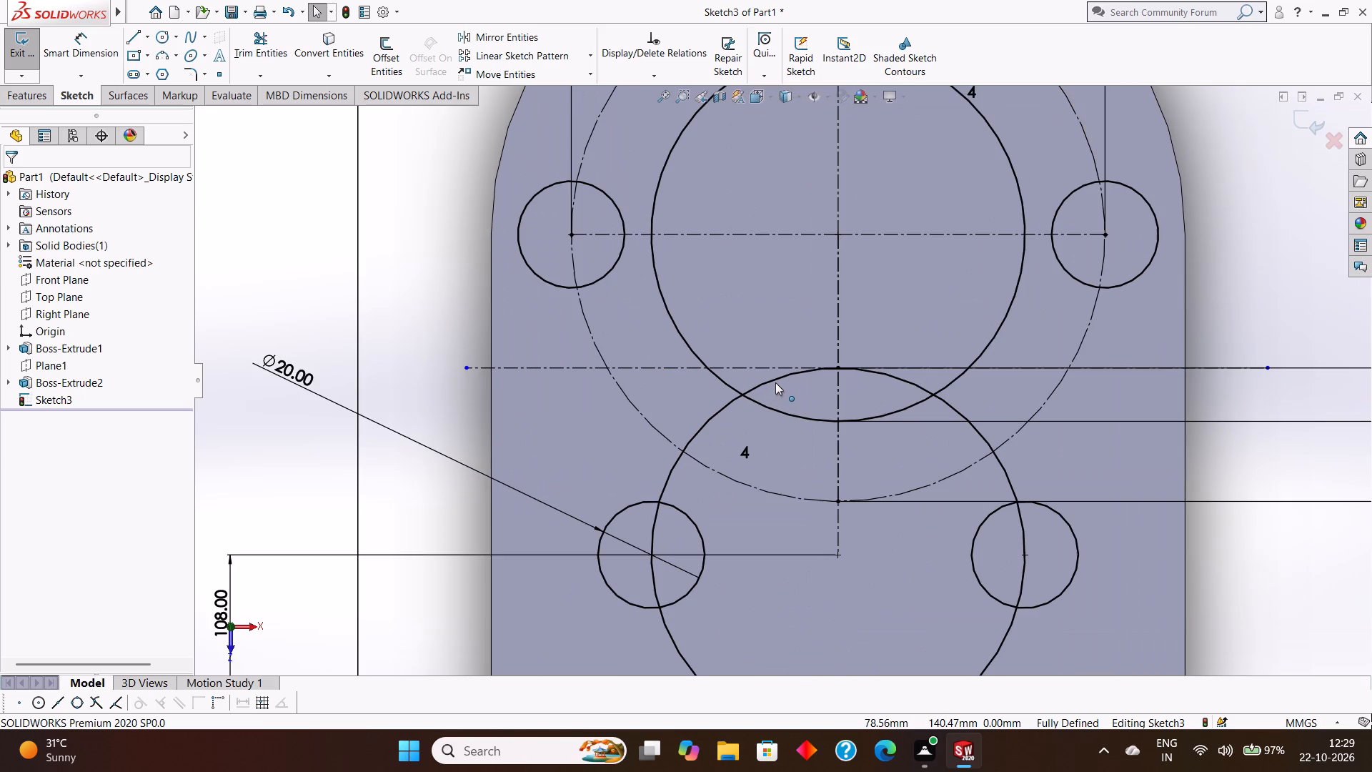
{"action": "scroll", "coordinate": [775, 382], "scroll_direction": "up", "scroll_amount": 1}
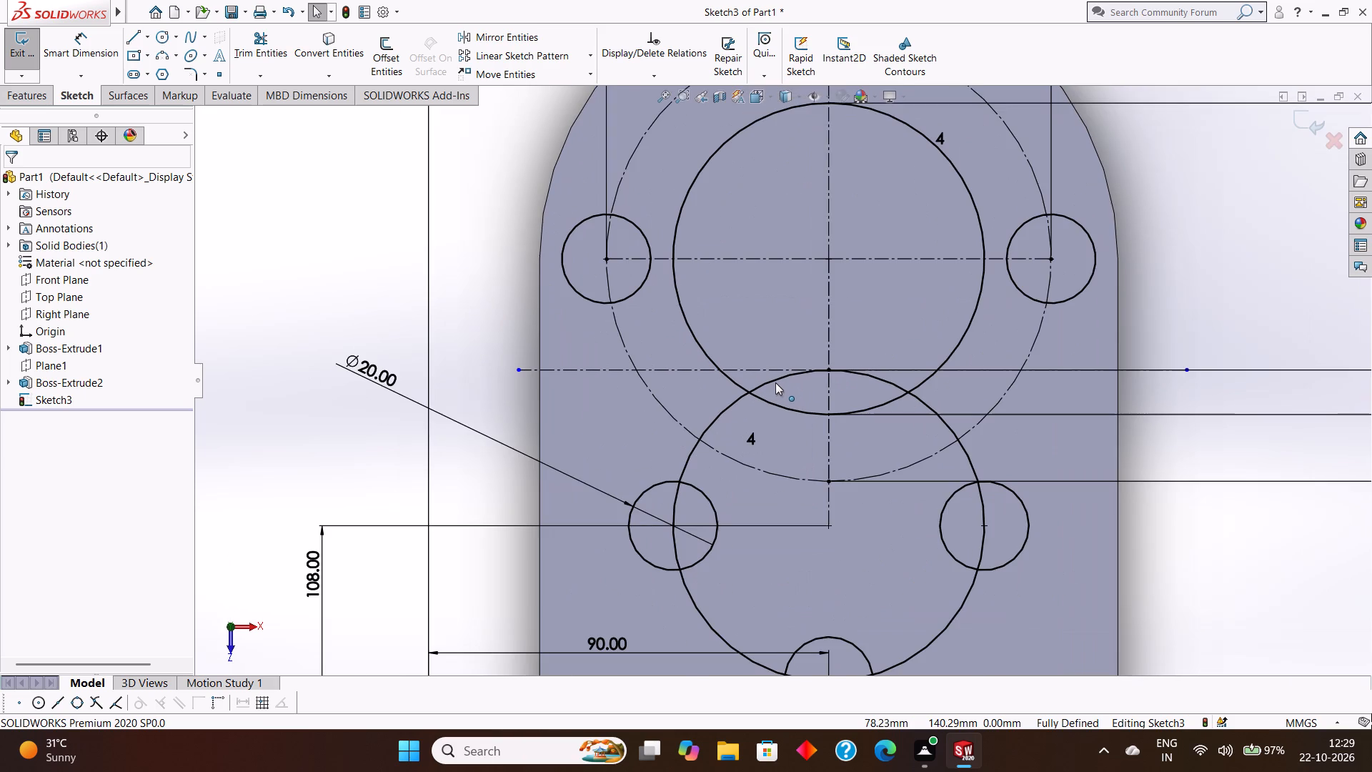
{"action": "scroll", "coordinate": [775, 382], "scroll_direction": "down", "scroll_amount": 1}
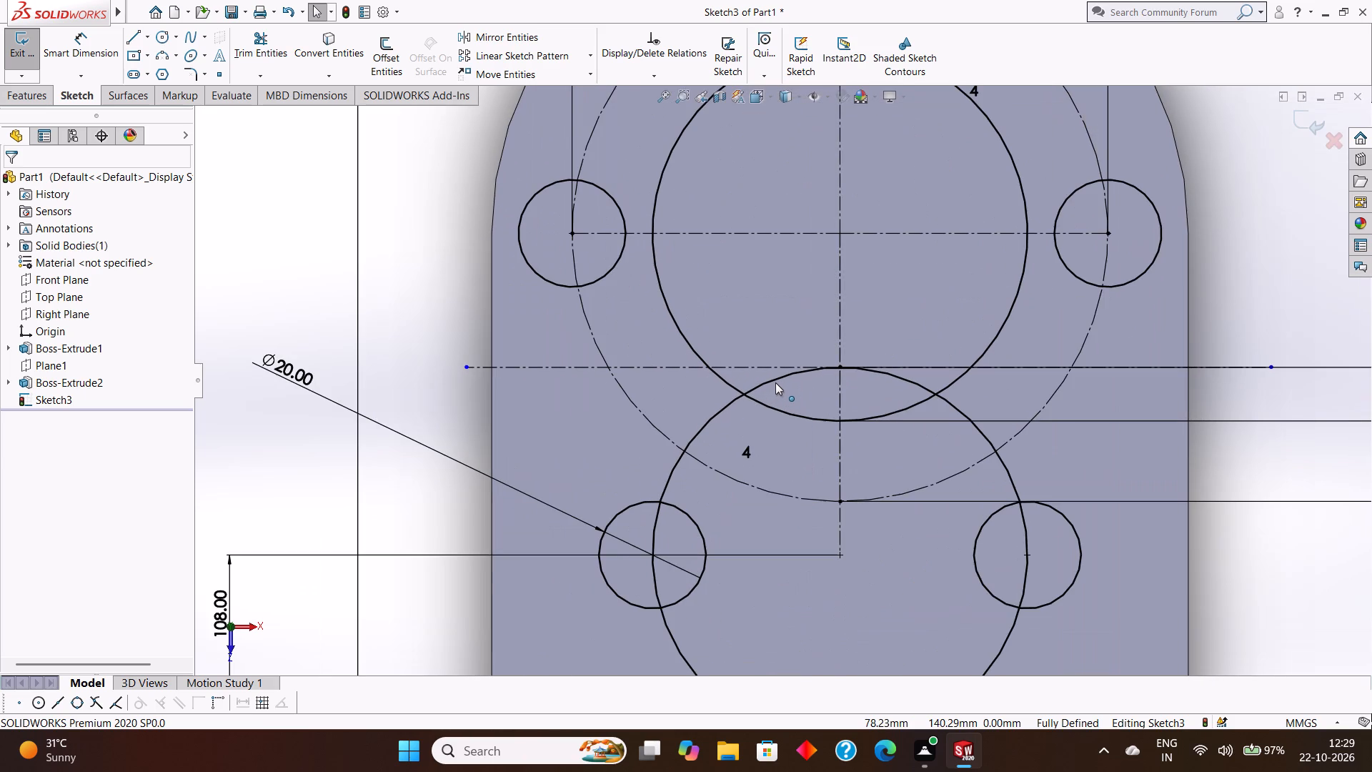
{"action": "scroll", "coordinate": [775, 382], "scroll_direction": "up", "scroll_amount": 1}
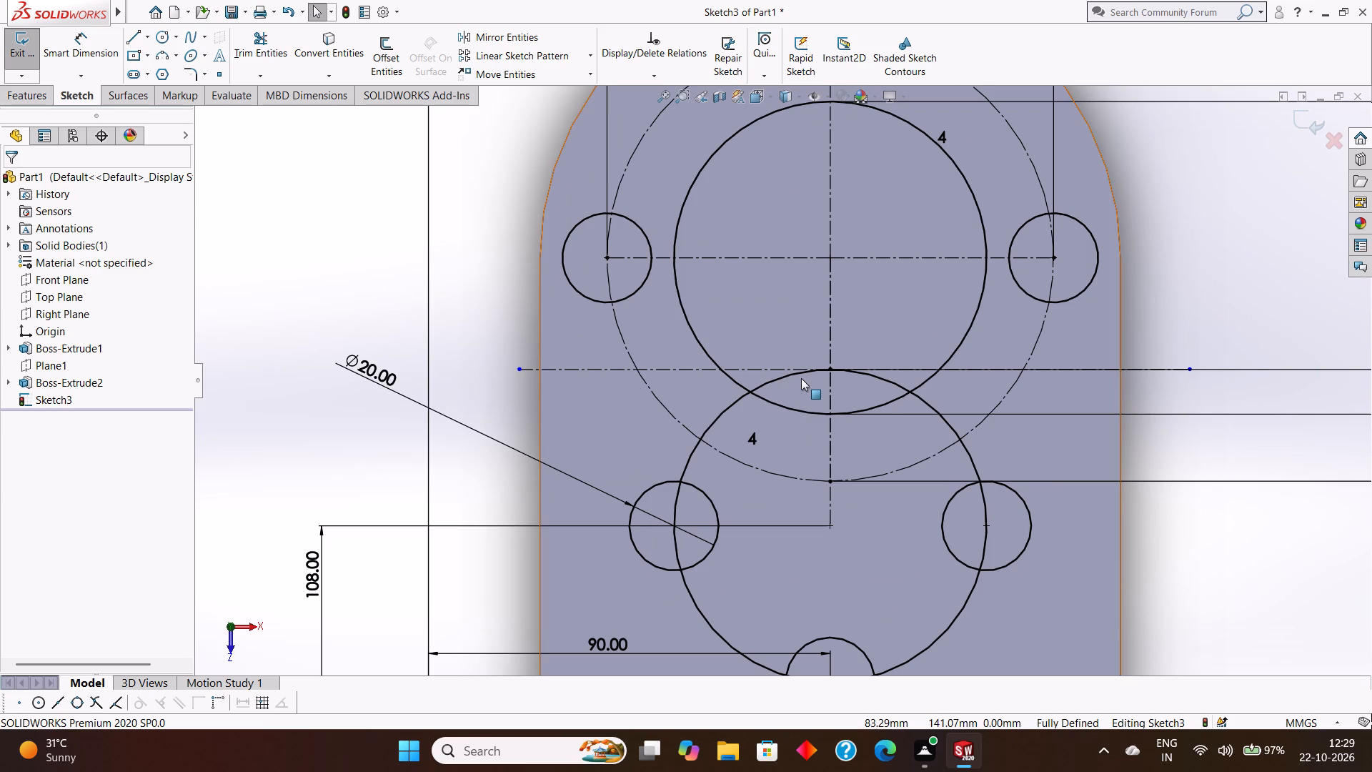
{"action": "scroll", "coordinate": [801, 378], "scroll_direction": "down", "scroll_amount": 2}
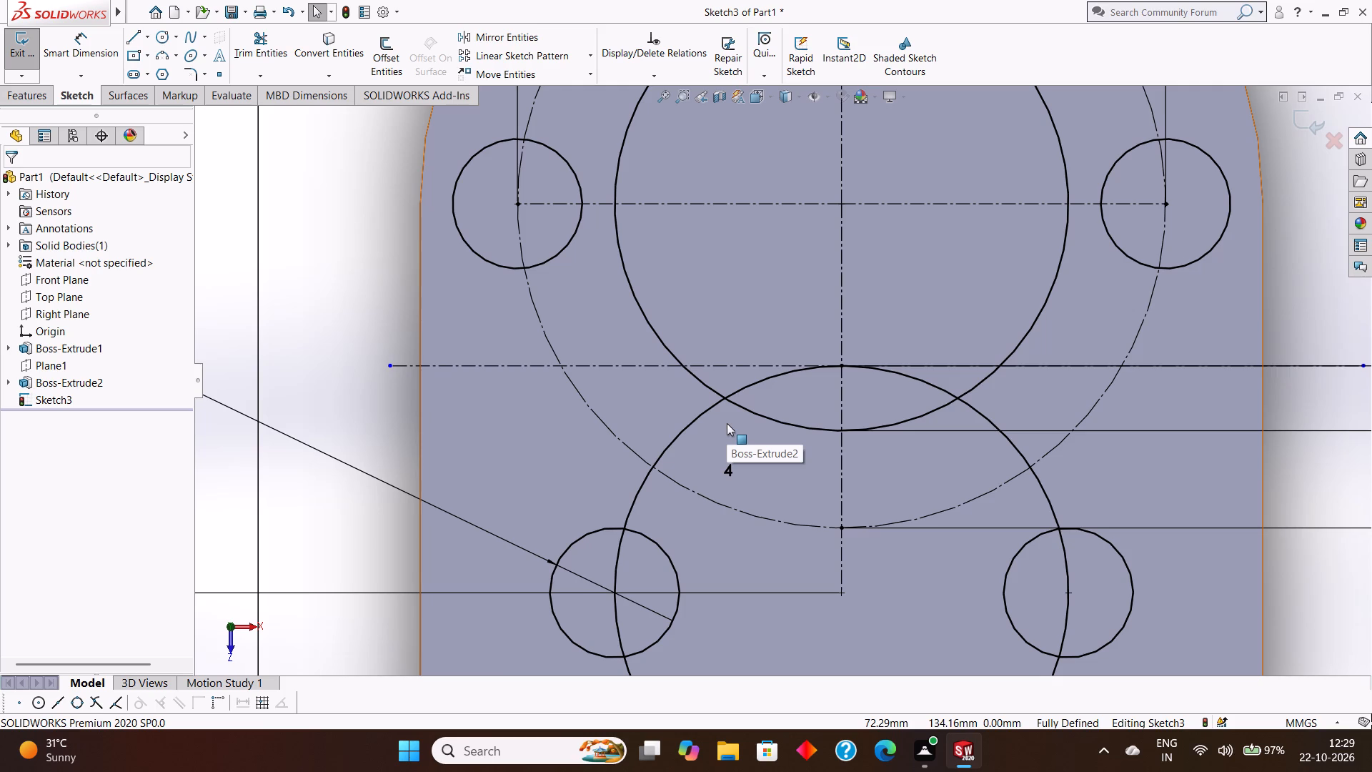
{"action": "scroll", "coordinate": [847, 385], "scroll_direction": "up", "scroll_amount": 1}
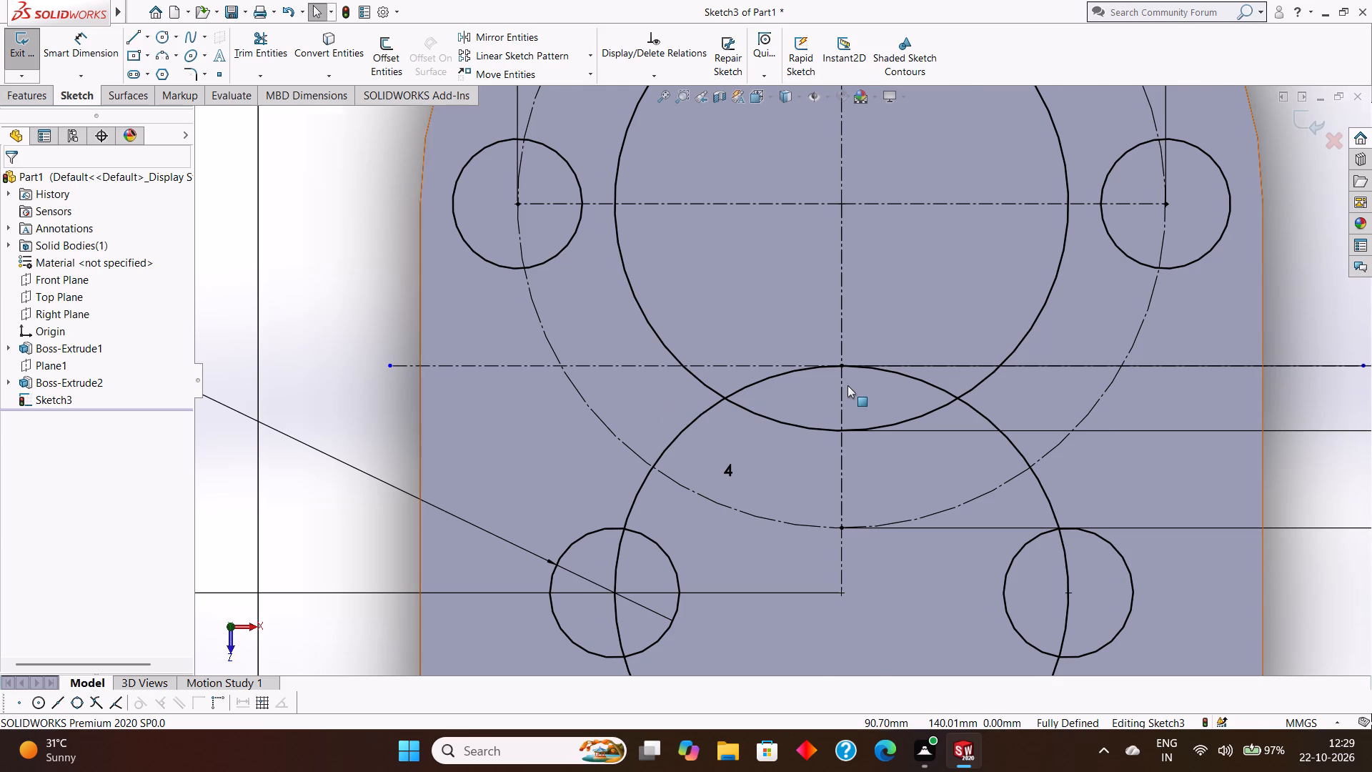
{"action": "scroll", "coordinate": [847, 385], "scroll_direction": "up", "scroll_amount": 2}
{"action": "scroll", "coordinate": [765, 380], "scroll_direction": "up", "scroll_amount": 1}
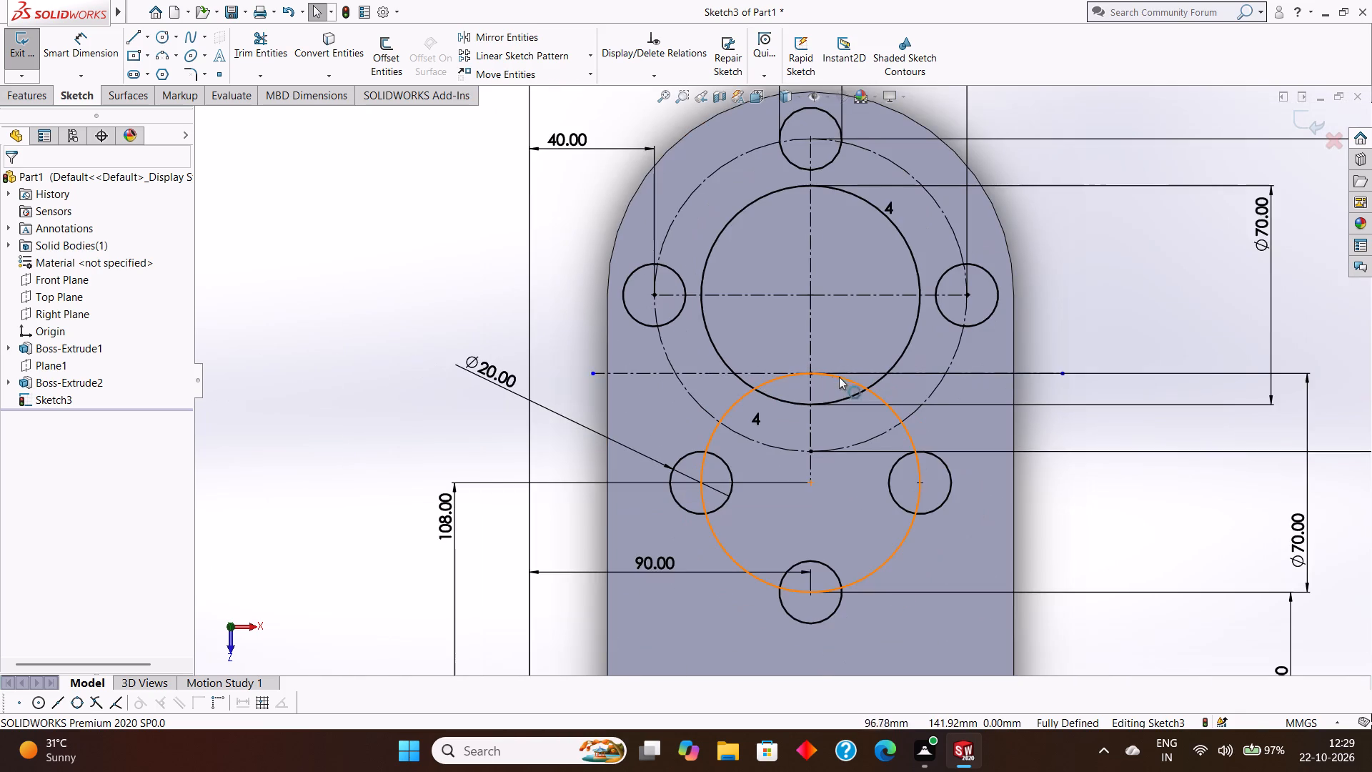
Delete the two horizontal centerlines running left and right from the lower 70 mm circle's topmost point.
{"action": "scroll", "coordinate": [848, 377], "scroll_direction": "up", "scroll_amount": 1}
{"action": "right_click", "coordinate": [719, 374]}
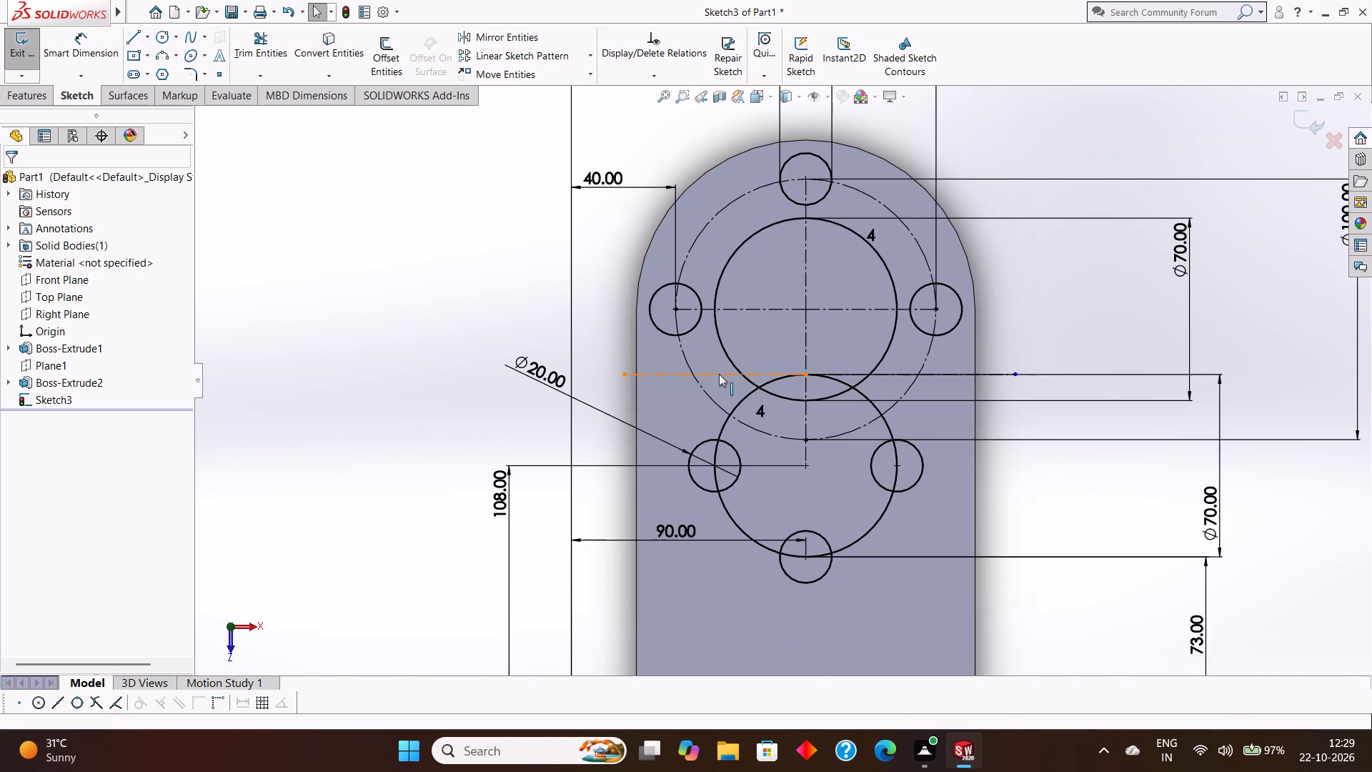
{"action": "left_click", "coordinate": [768, 604]}
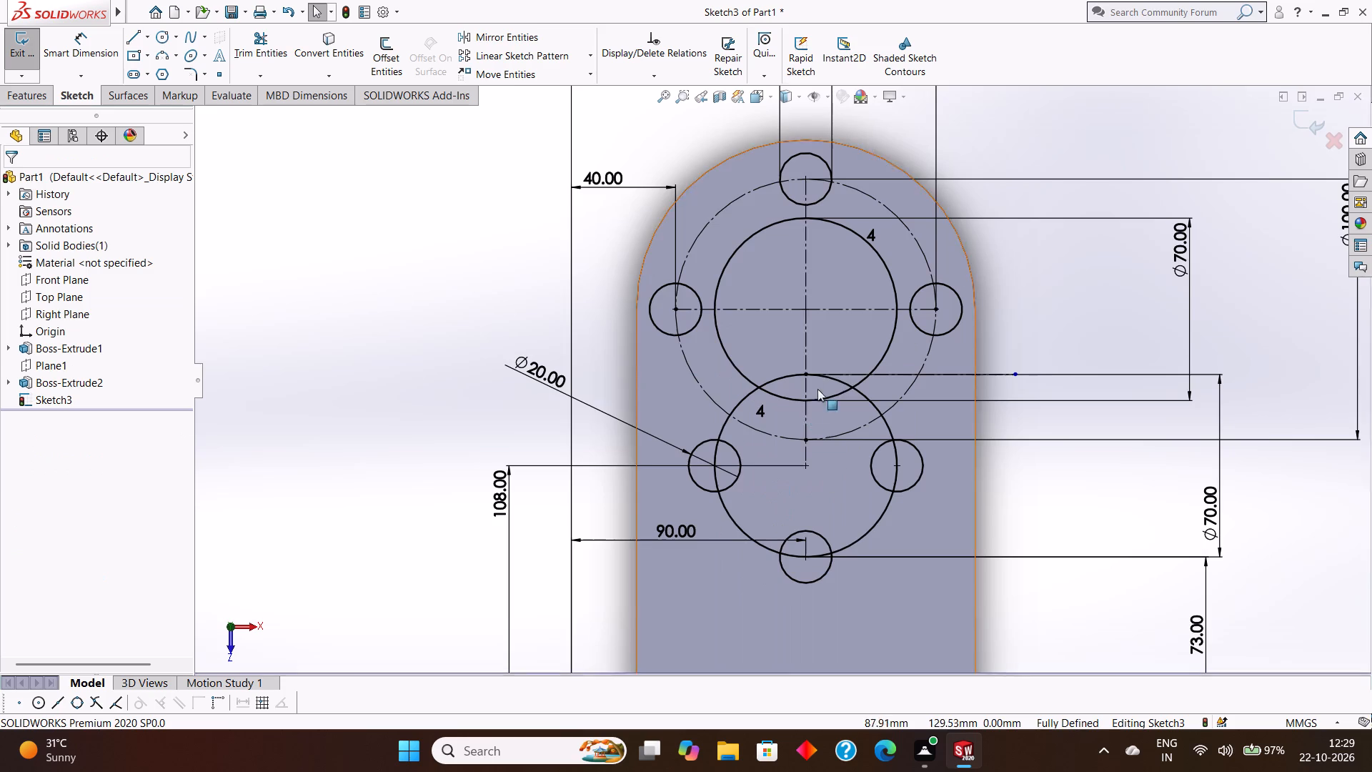
{"action": "scroll", "coordinate": [835, 369], "scroll_direction": "down", "scroll_amount": 1}
{"action": "right_click", "coordinate": [985, 376]}
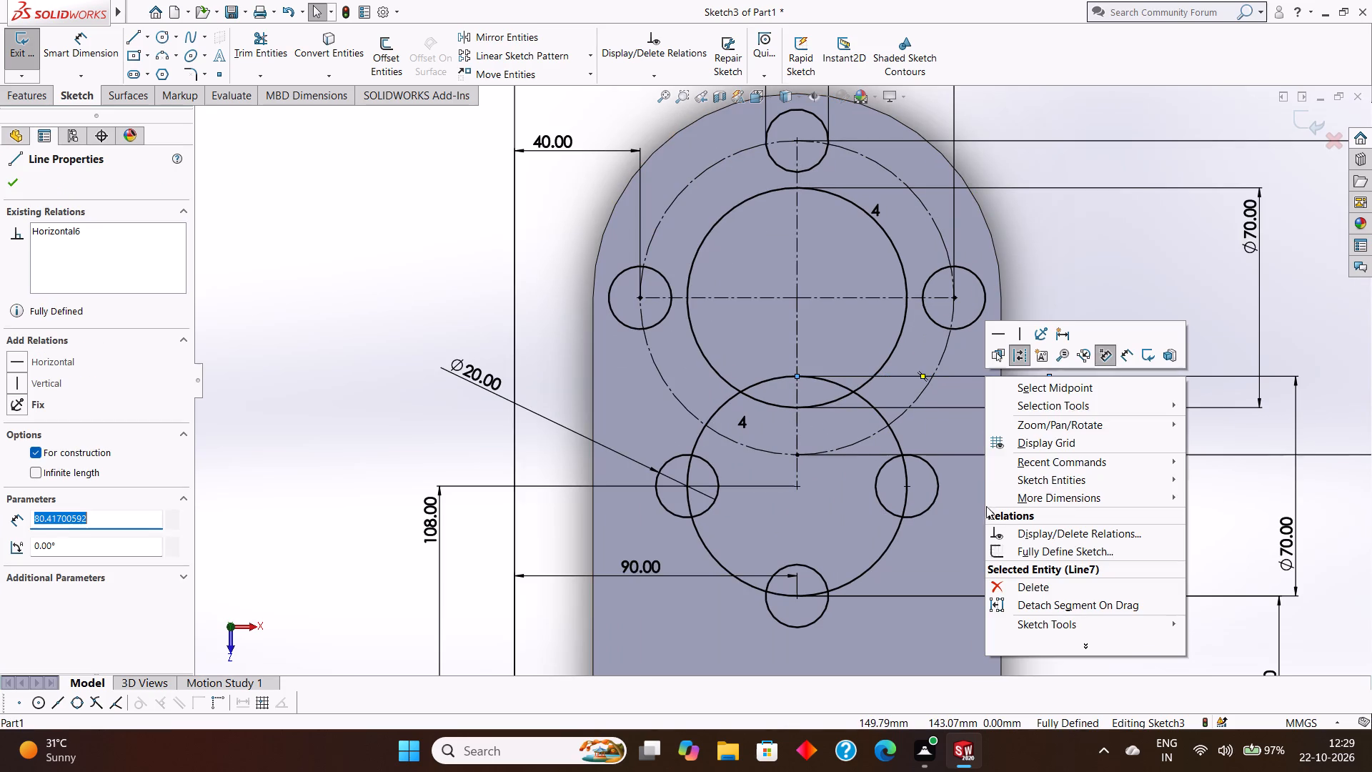
{"action": "left_click", "coordinate": [1022, 588]}
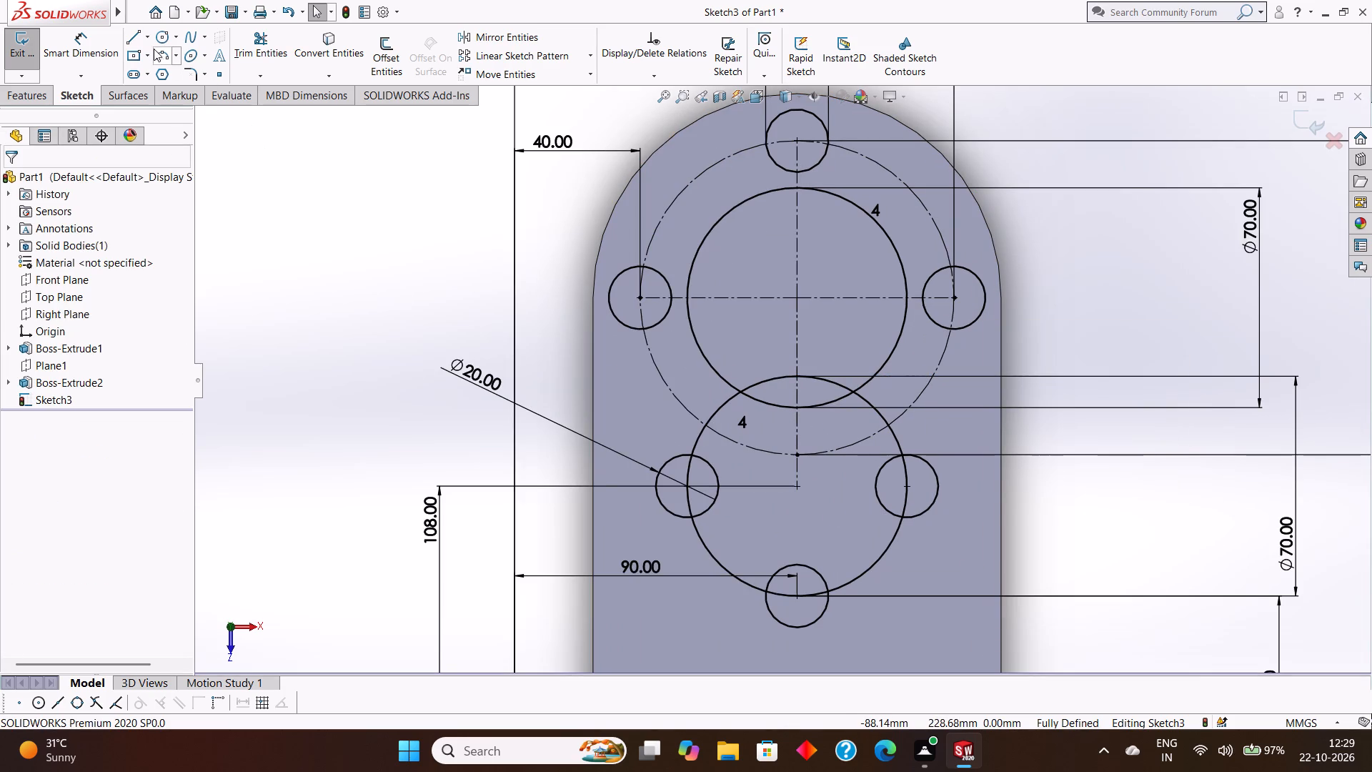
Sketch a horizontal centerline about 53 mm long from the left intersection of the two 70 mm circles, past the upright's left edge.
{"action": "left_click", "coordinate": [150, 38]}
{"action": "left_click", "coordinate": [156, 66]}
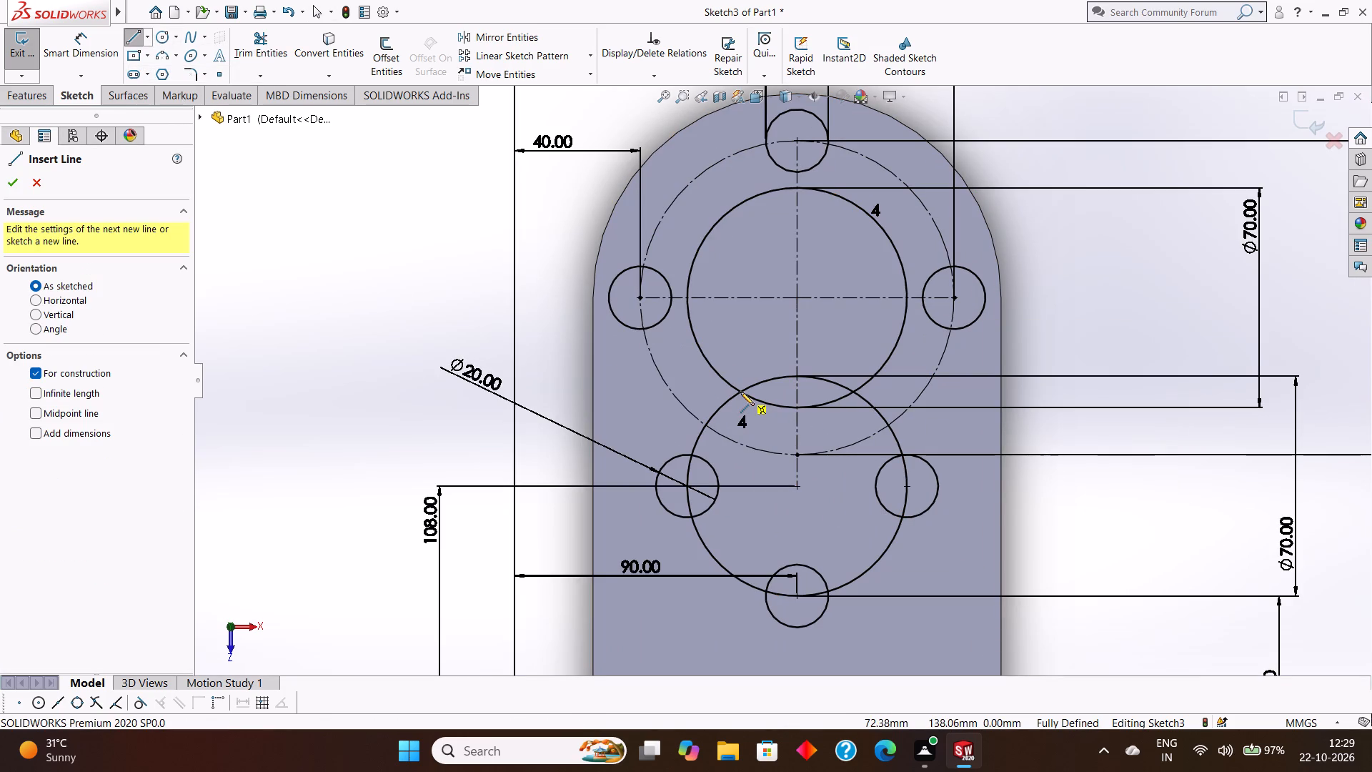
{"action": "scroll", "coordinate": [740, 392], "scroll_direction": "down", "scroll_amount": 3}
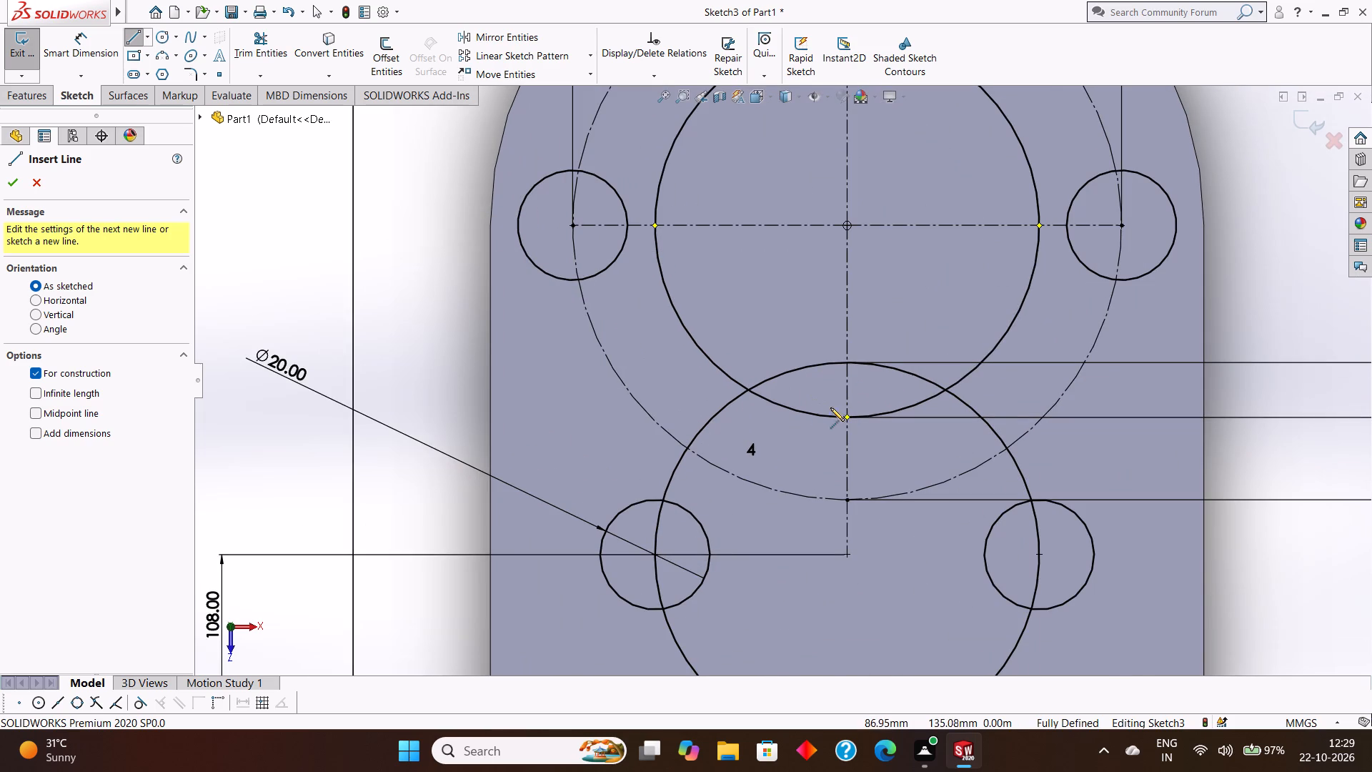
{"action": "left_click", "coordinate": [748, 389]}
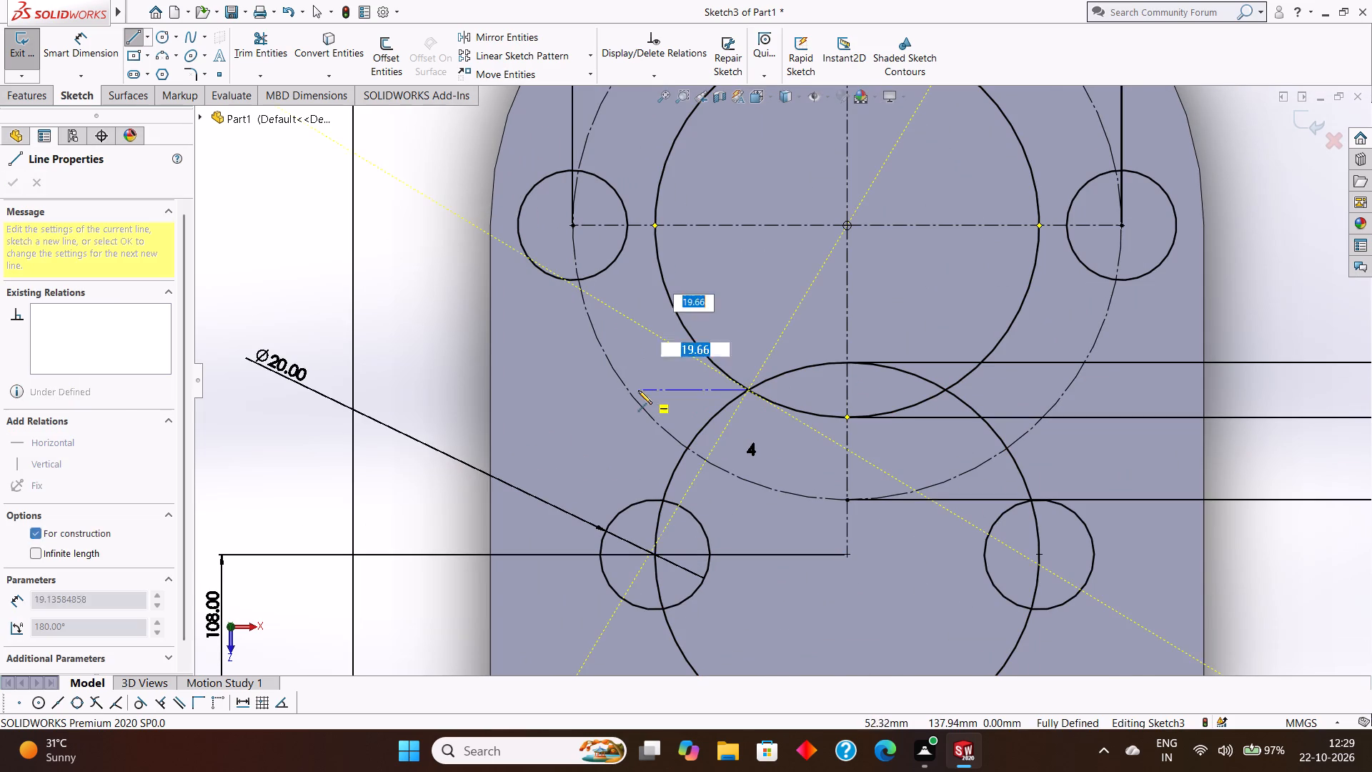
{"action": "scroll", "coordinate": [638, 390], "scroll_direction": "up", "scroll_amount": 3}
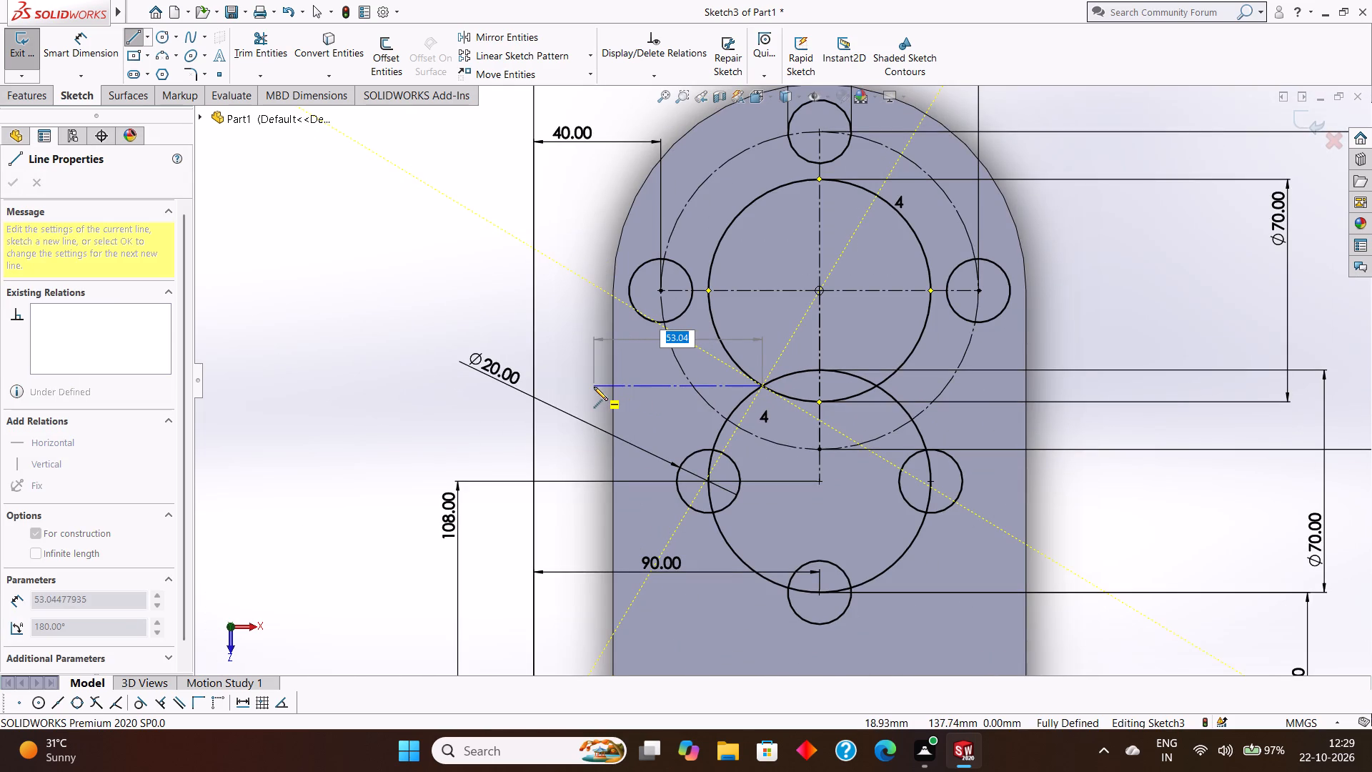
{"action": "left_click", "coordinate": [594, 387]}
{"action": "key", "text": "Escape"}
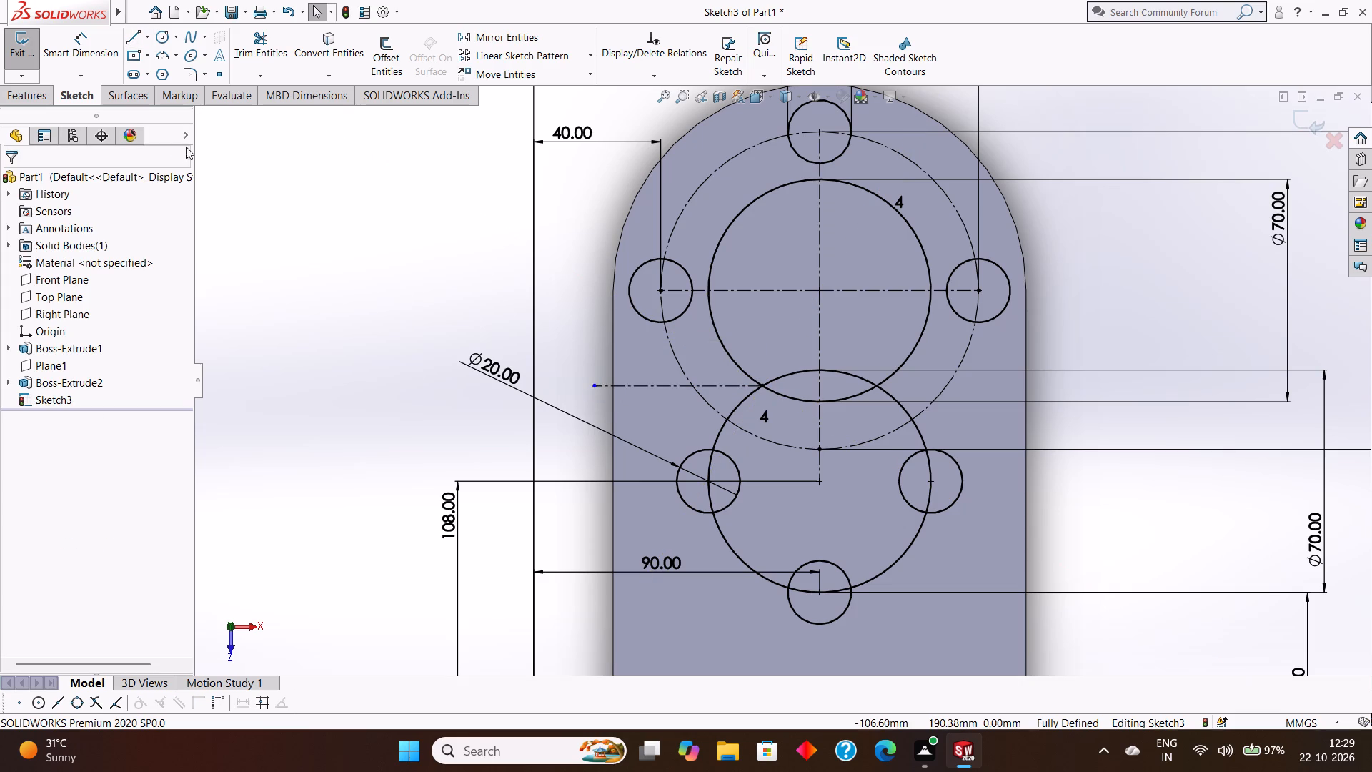
Sketch a solid horizontal line from the left intersection of the two 70 mm circles to just past the upright's right edge.
{"action": "left_click", "coordinate": [138, 41]}
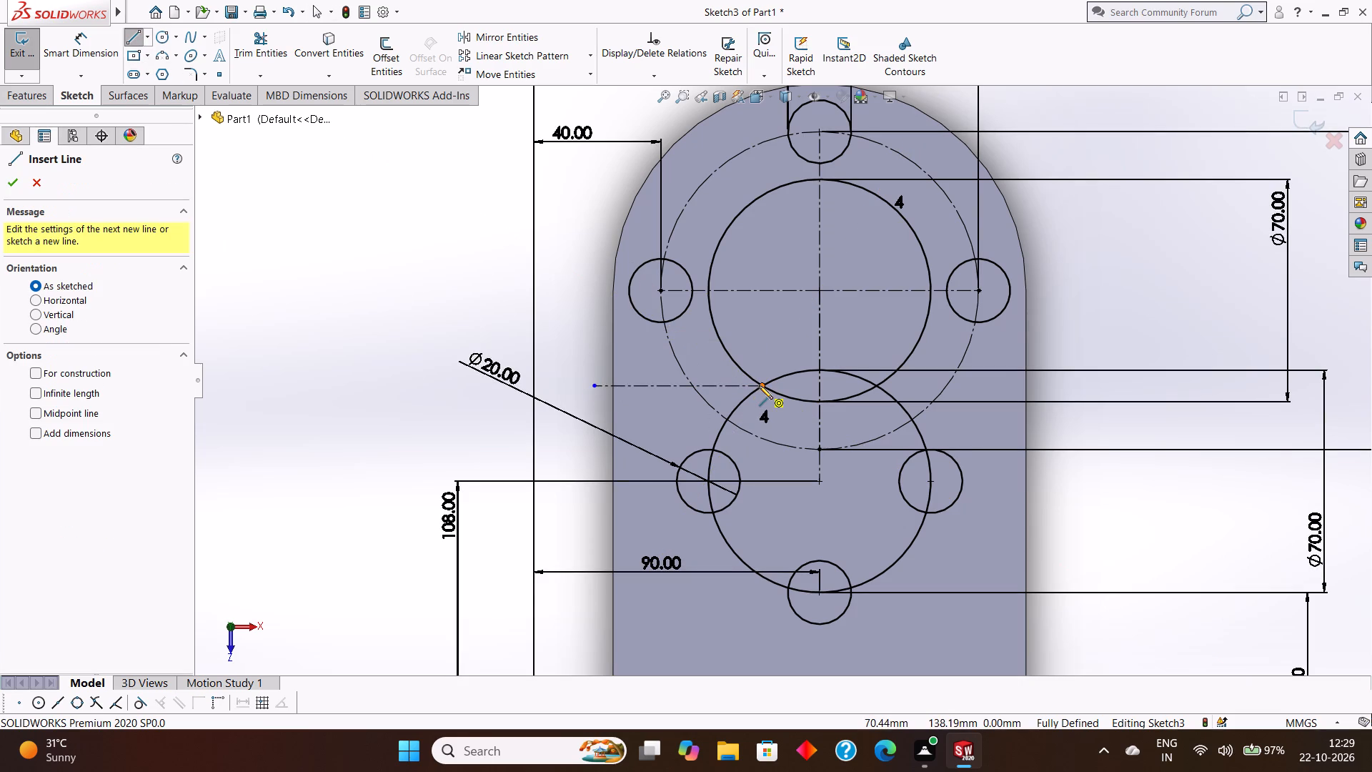
{"action": "left_click", "coordinate": [760, 385]}
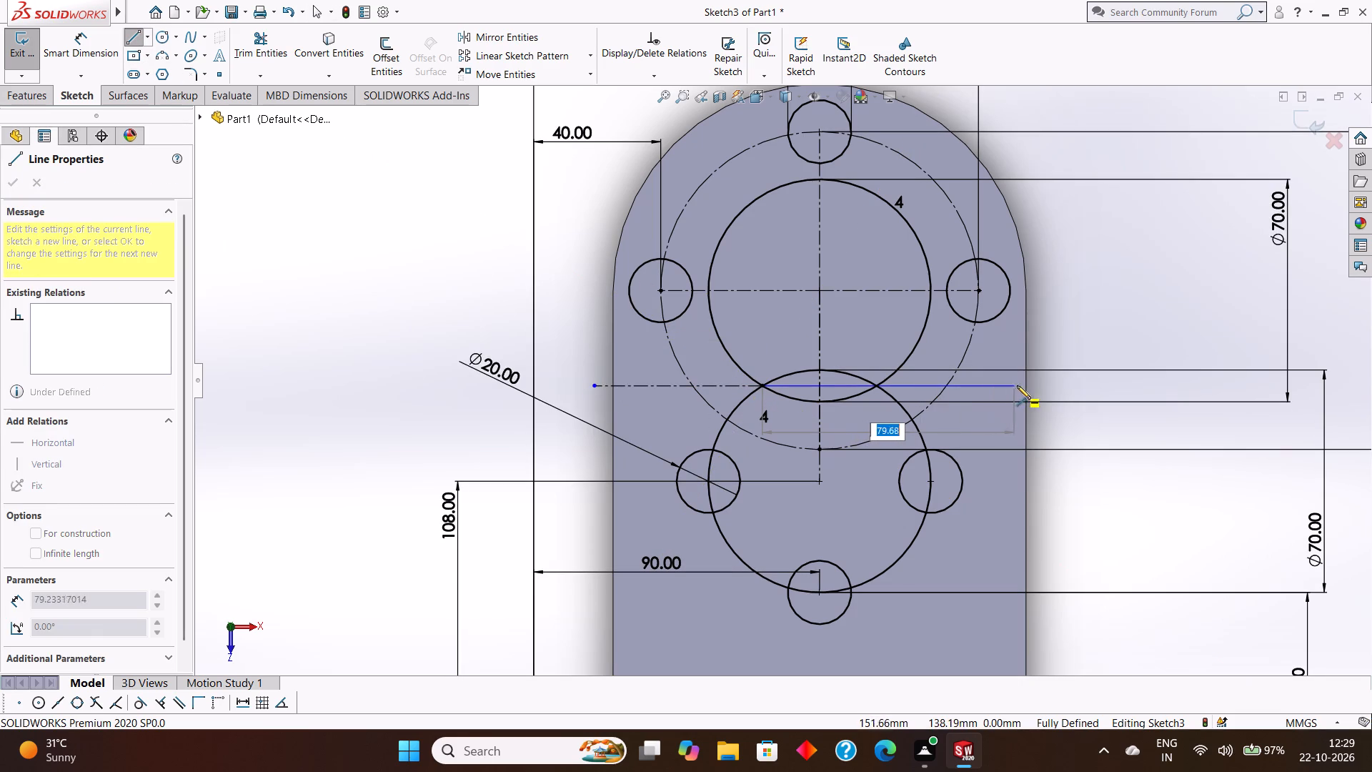
{"action": "left_click", "coordinate": [1038, 385]}
{"action": "key", "text": "Escape"}
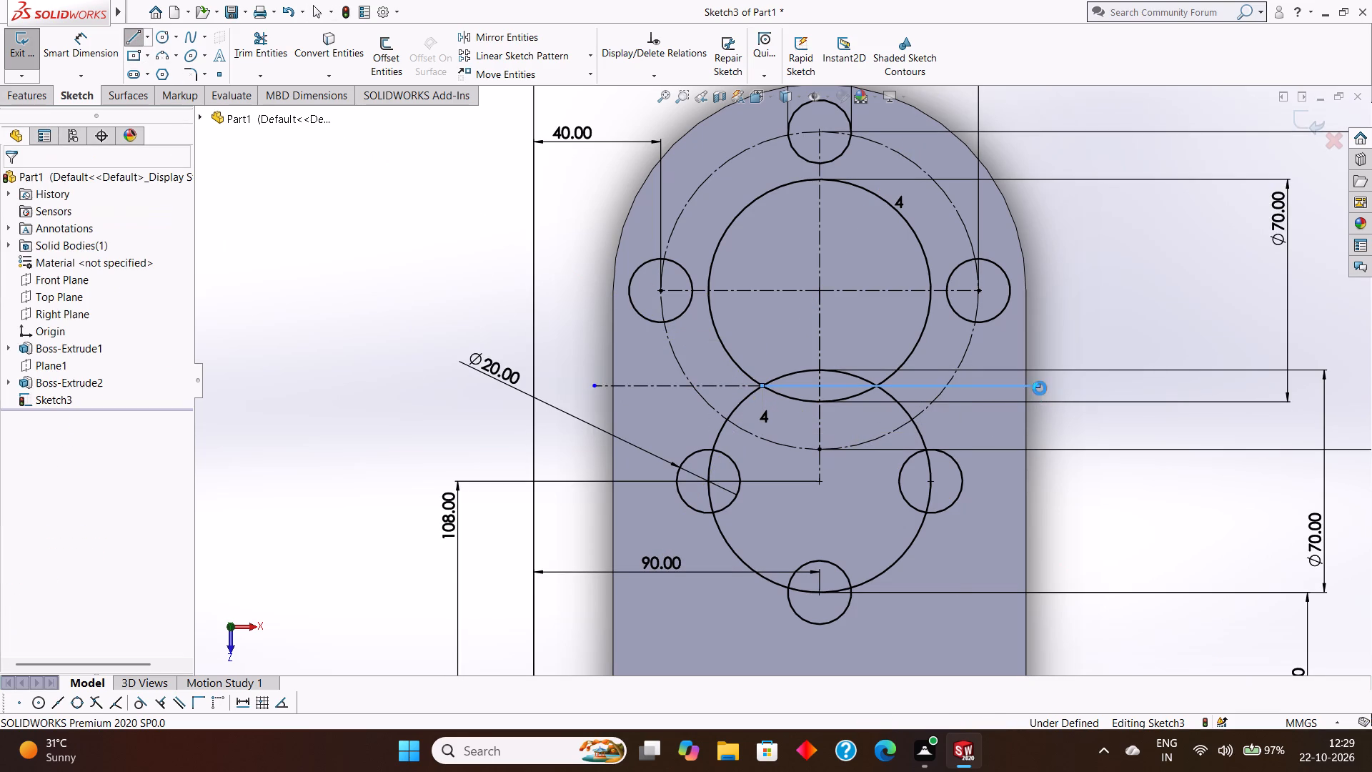
{"action": "key", "text": "Escape"}
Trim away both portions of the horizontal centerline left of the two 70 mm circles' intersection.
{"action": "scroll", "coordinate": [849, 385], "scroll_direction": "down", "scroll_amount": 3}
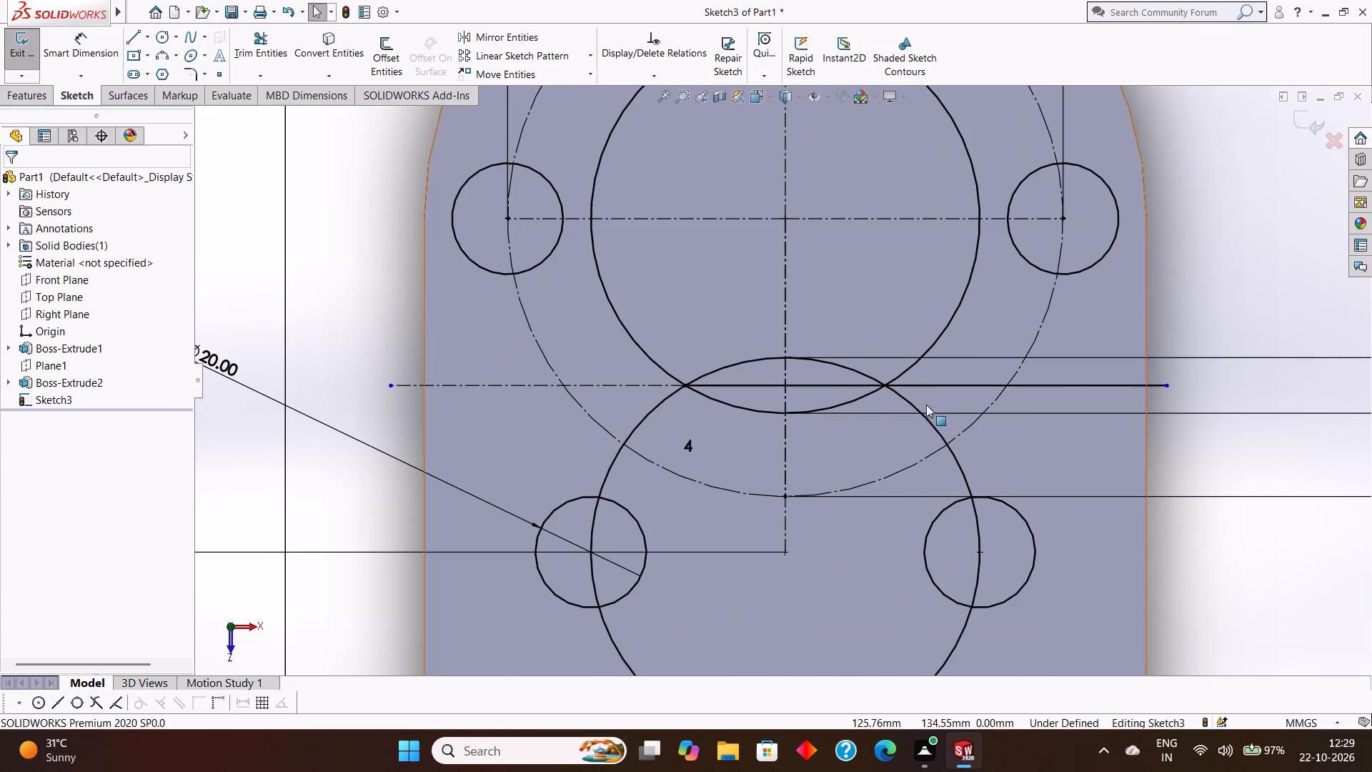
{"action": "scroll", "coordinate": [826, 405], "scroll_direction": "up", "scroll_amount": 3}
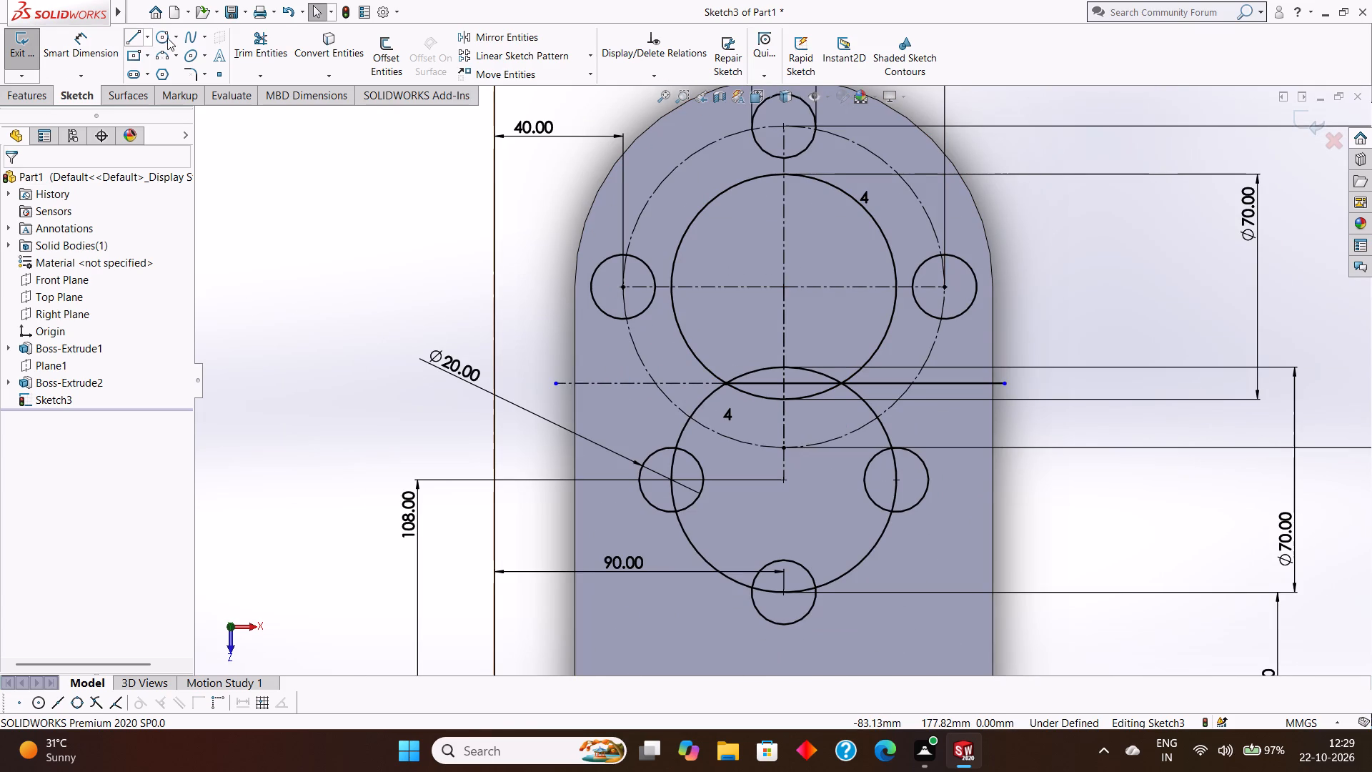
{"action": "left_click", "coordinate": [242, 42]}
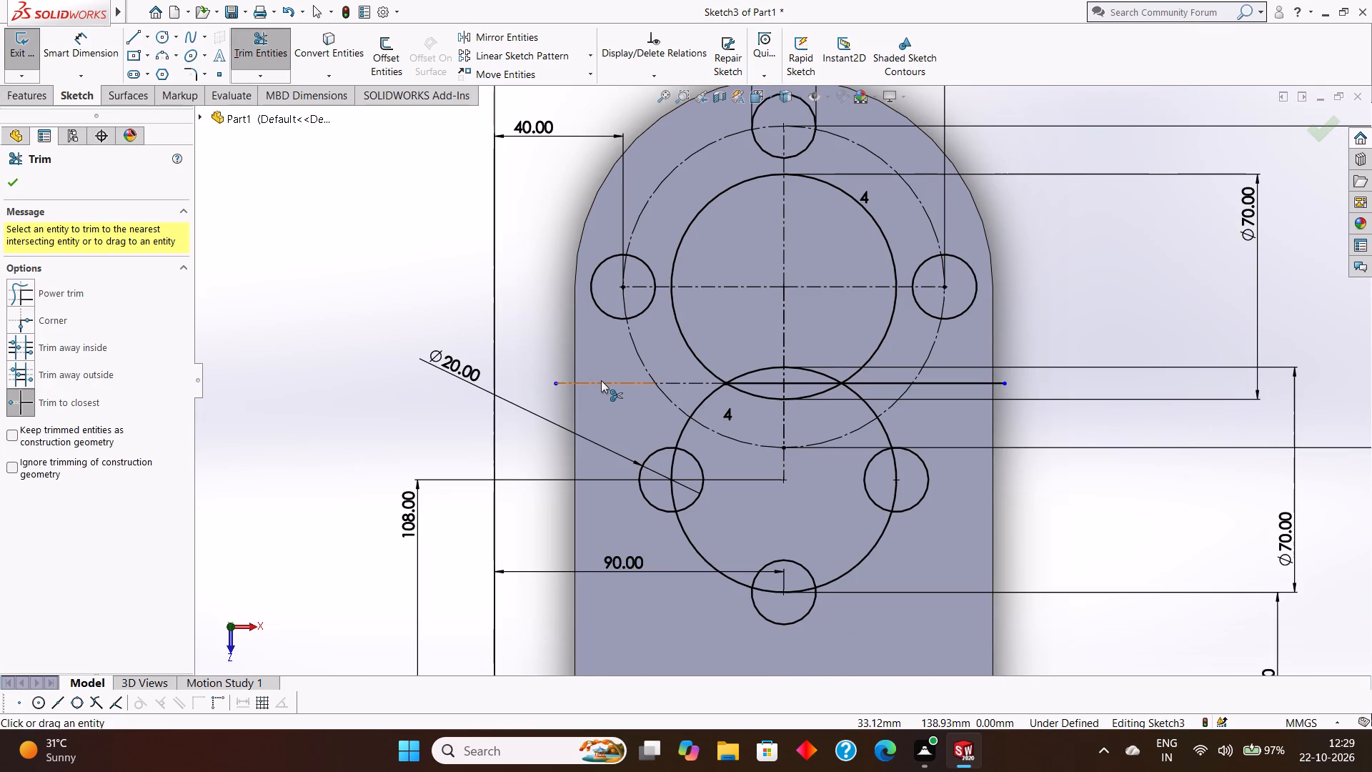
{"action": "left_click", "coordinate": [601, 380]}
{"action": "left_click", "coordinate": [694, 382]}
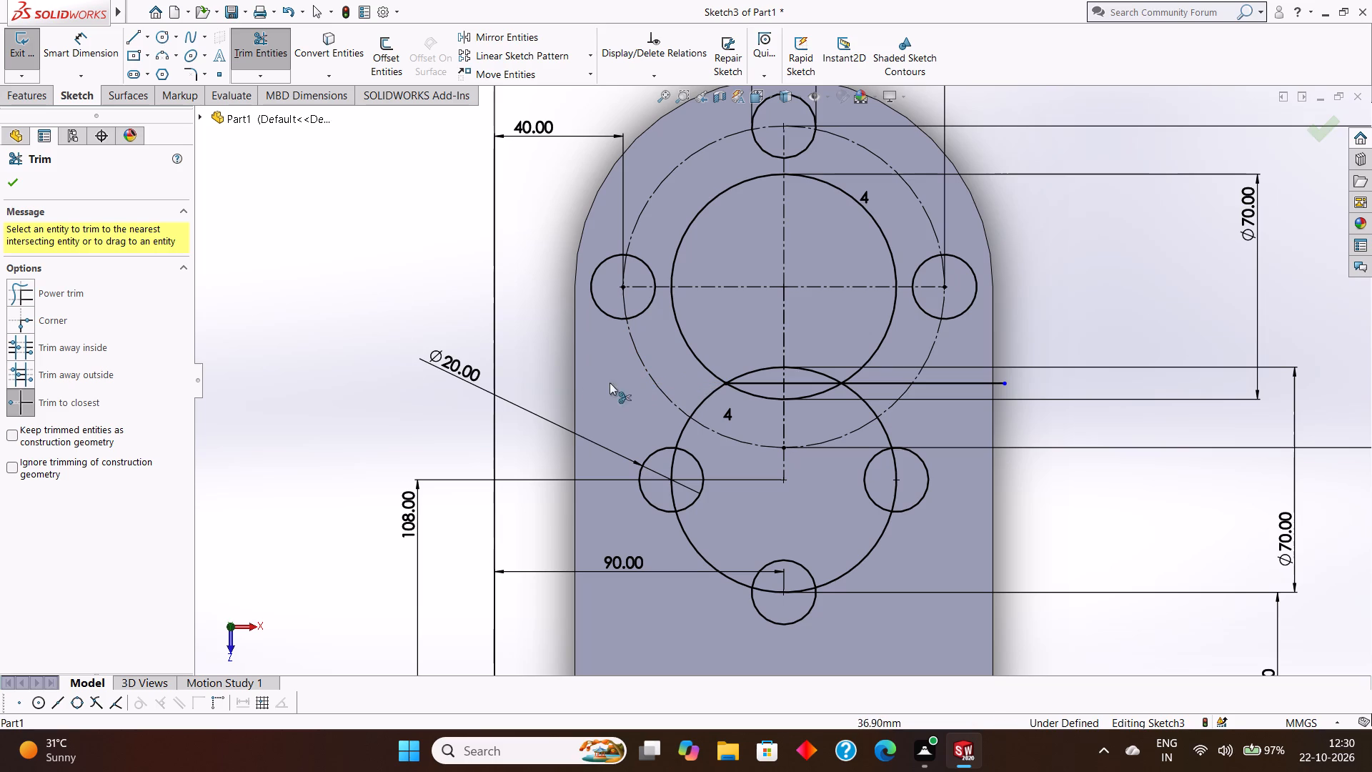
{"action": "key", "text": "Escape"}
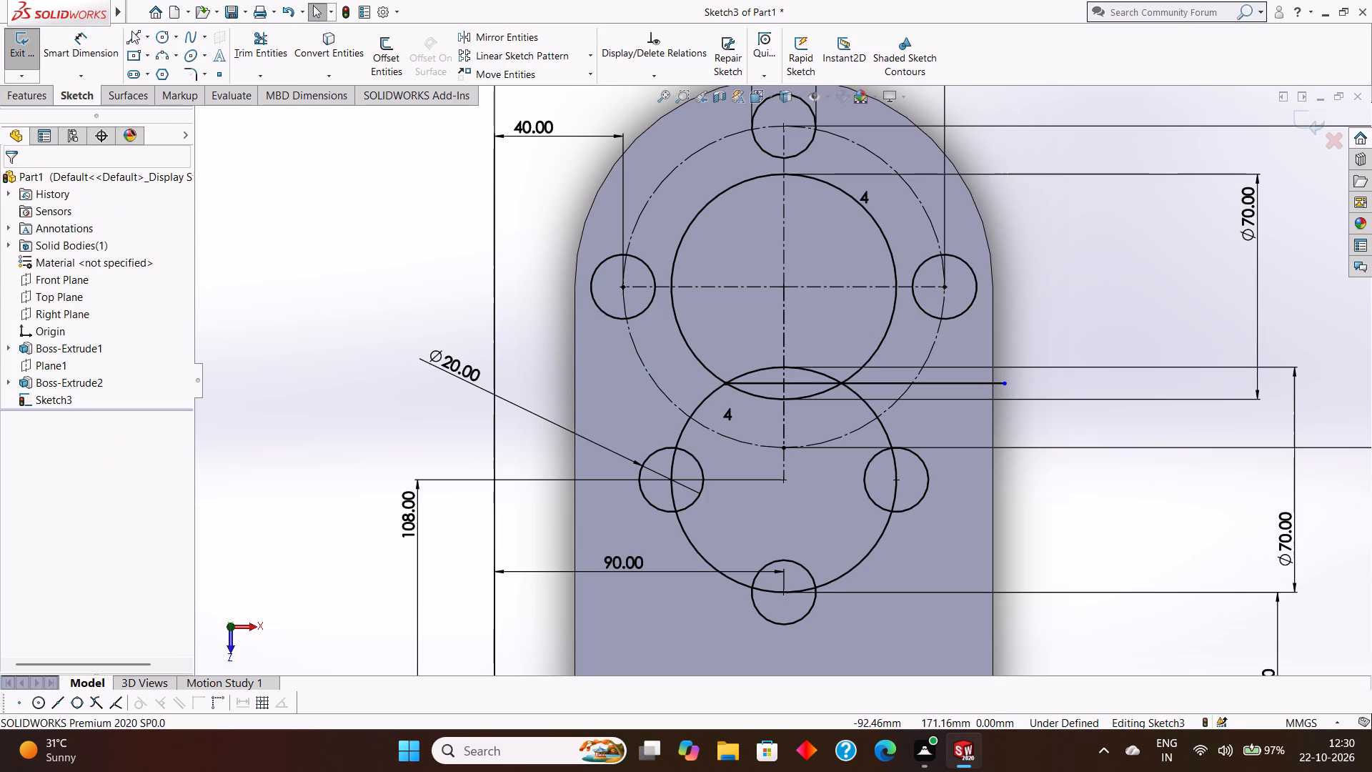
Sketch a solid horizontal line from the 100 mm construction circle's bottommost point to just past the upright's left edge.
{"action": "left_click", "coordinate": [131, 31]}
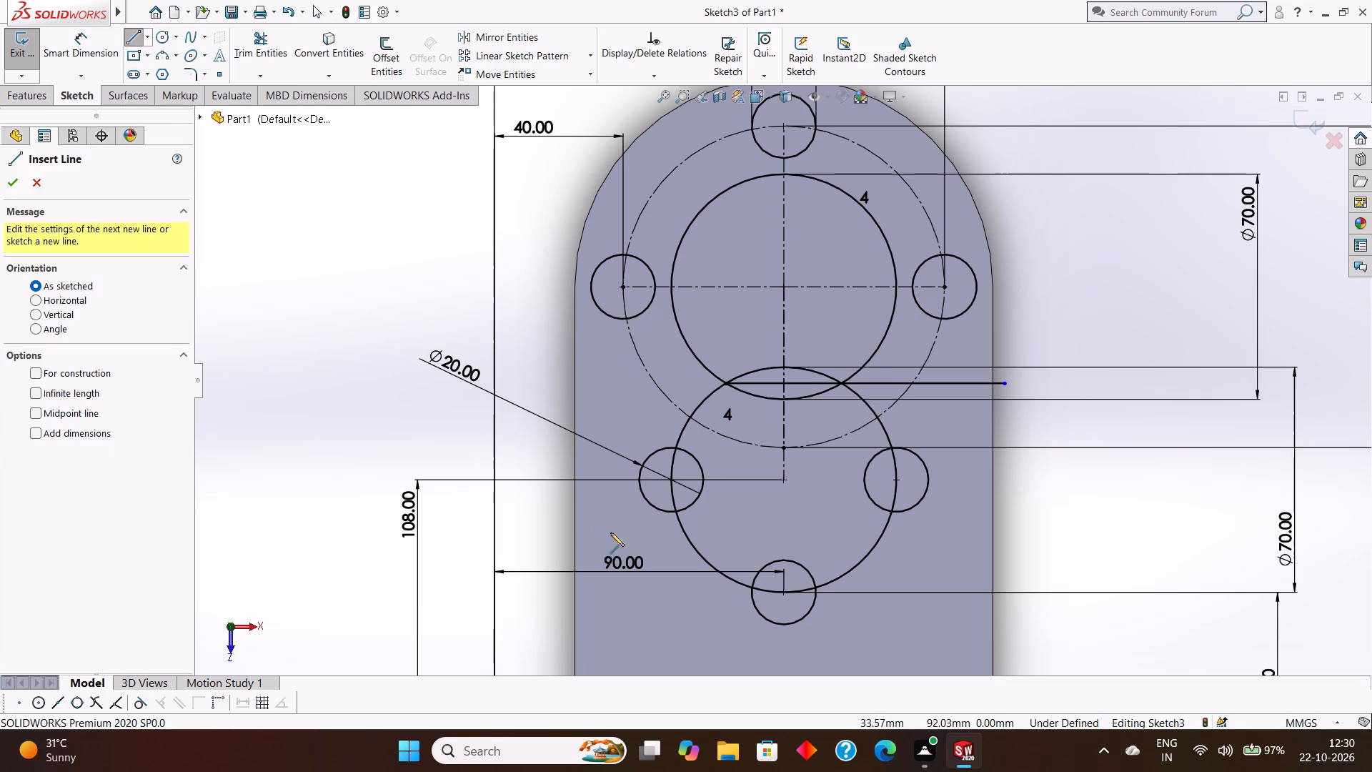
{"action": "scroll", "coordinate": [759, 442], "scroll_direction": "up", "scroll_amount": 1}
{"action": "scroll", "coordinate": [785, 444], "scroll_direction": "down", "scroll_amount": 1}
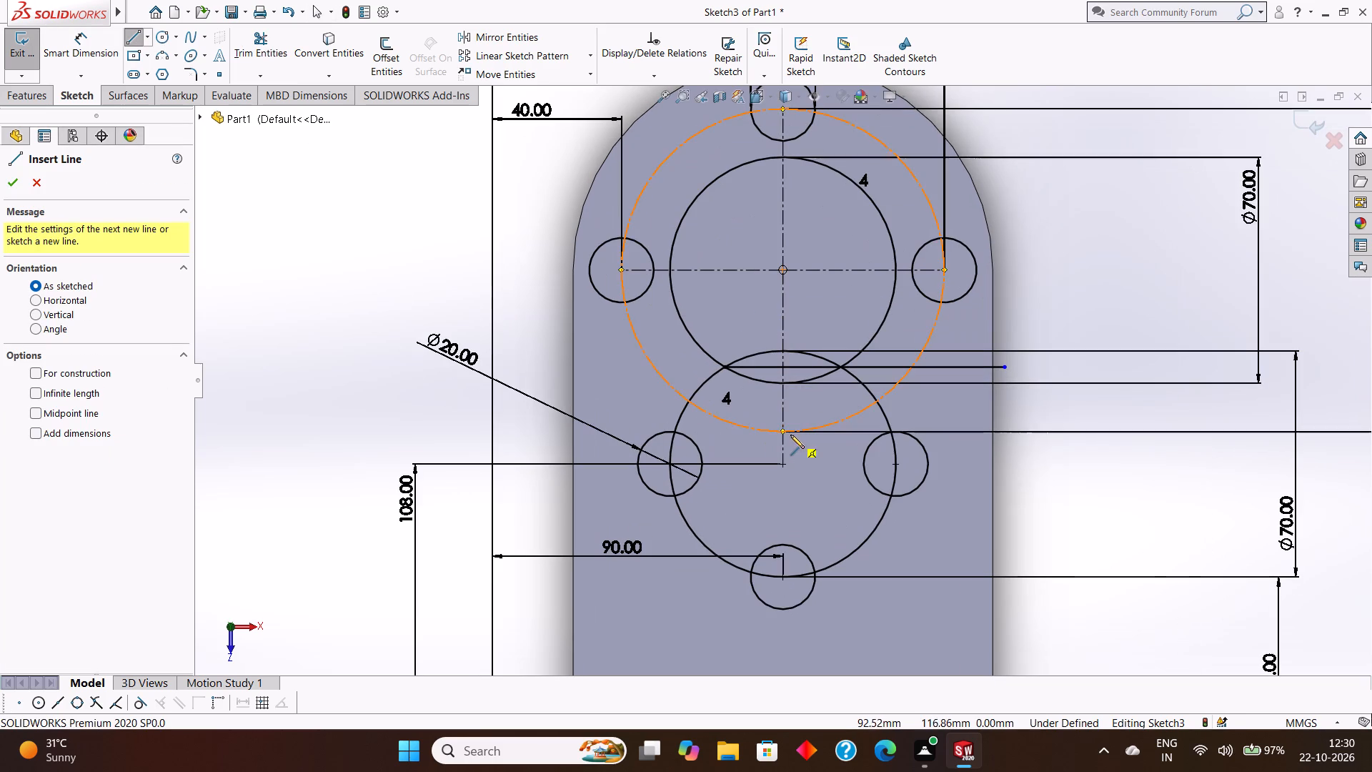
{"action": "left_click", "coordinate": [784, 431]}
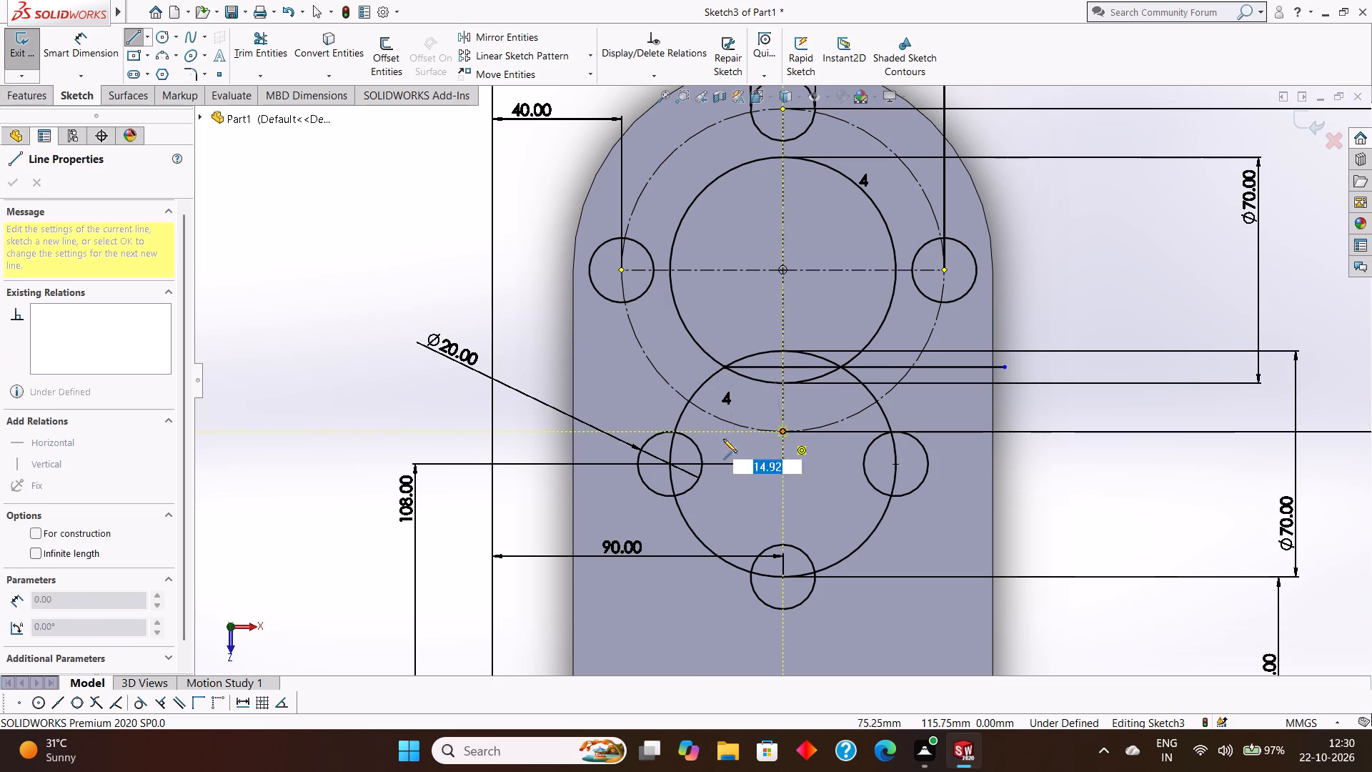
{"action": "left_click", "coordinate": [562, 431]}
{"action": "key", "text": "Escape"}
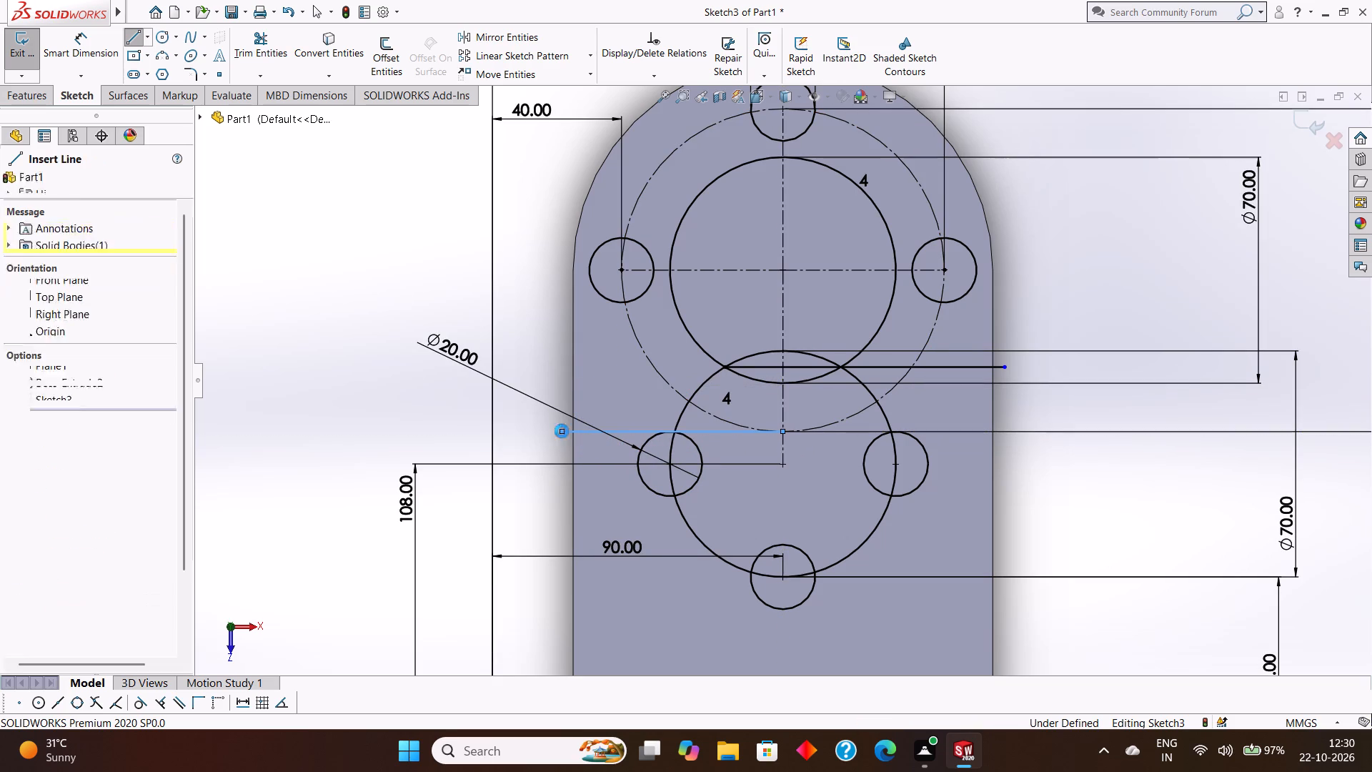
{"action": "key", "text": "Escape"}
{"action": "scroll", "coordinate": [780, 430], "scroll_direction": "up", "scroll_amount": 1}
{"action": "scroll", "coordinate": [700, 420], "scroll_direction": "up", "scroll_amount": 1}
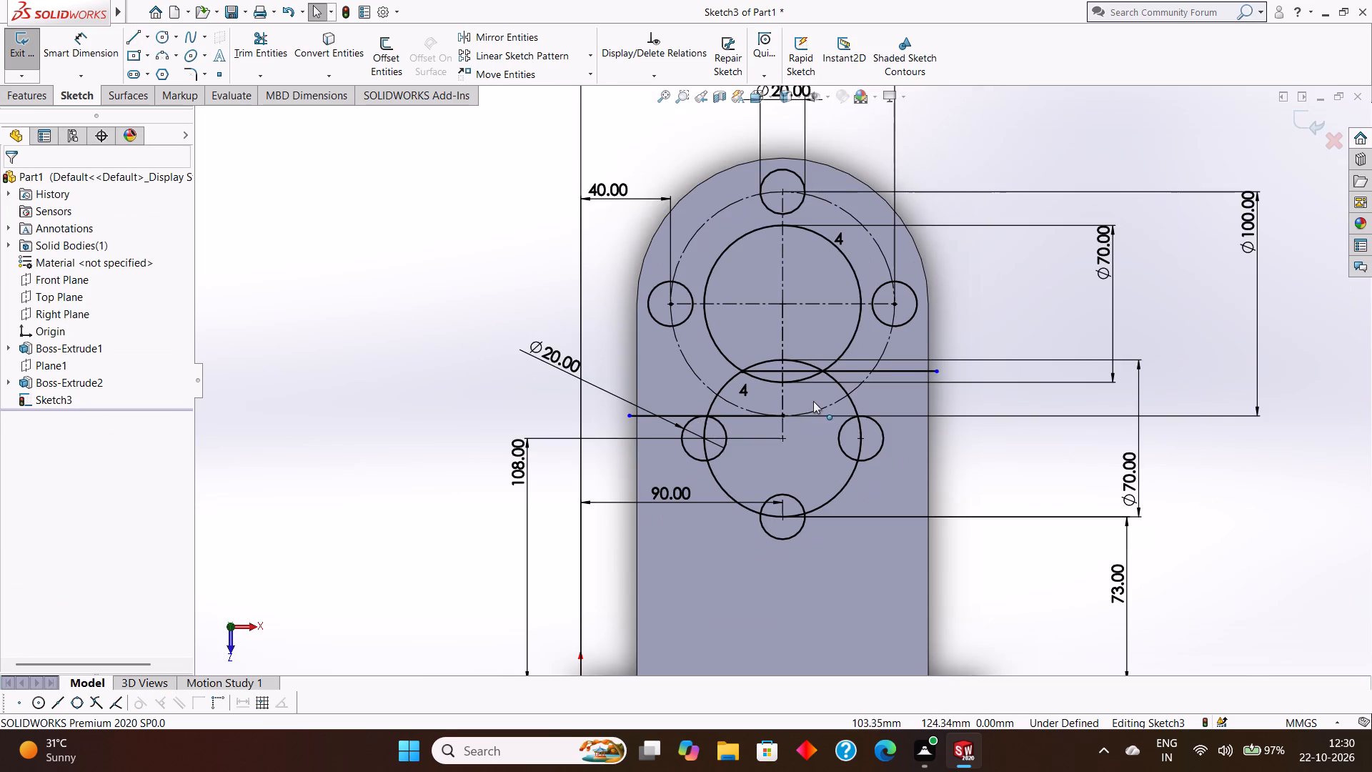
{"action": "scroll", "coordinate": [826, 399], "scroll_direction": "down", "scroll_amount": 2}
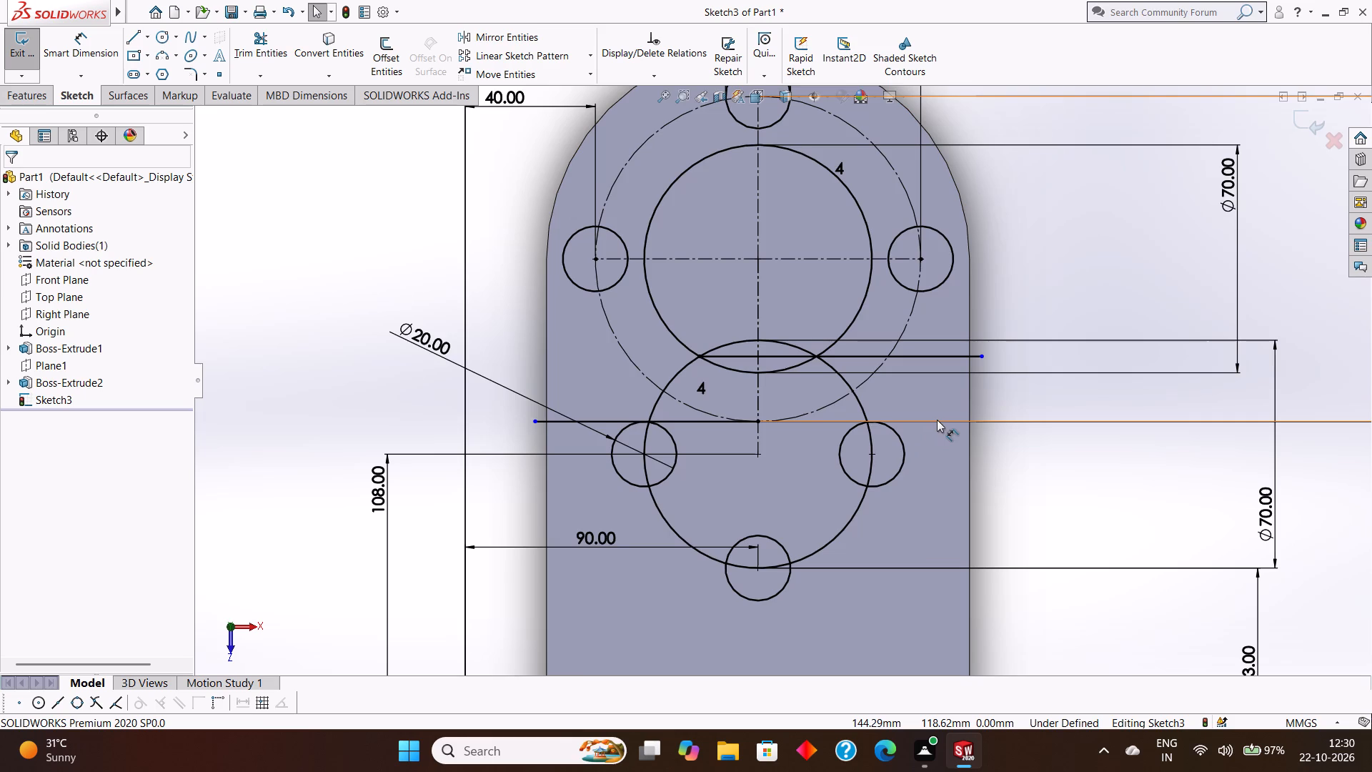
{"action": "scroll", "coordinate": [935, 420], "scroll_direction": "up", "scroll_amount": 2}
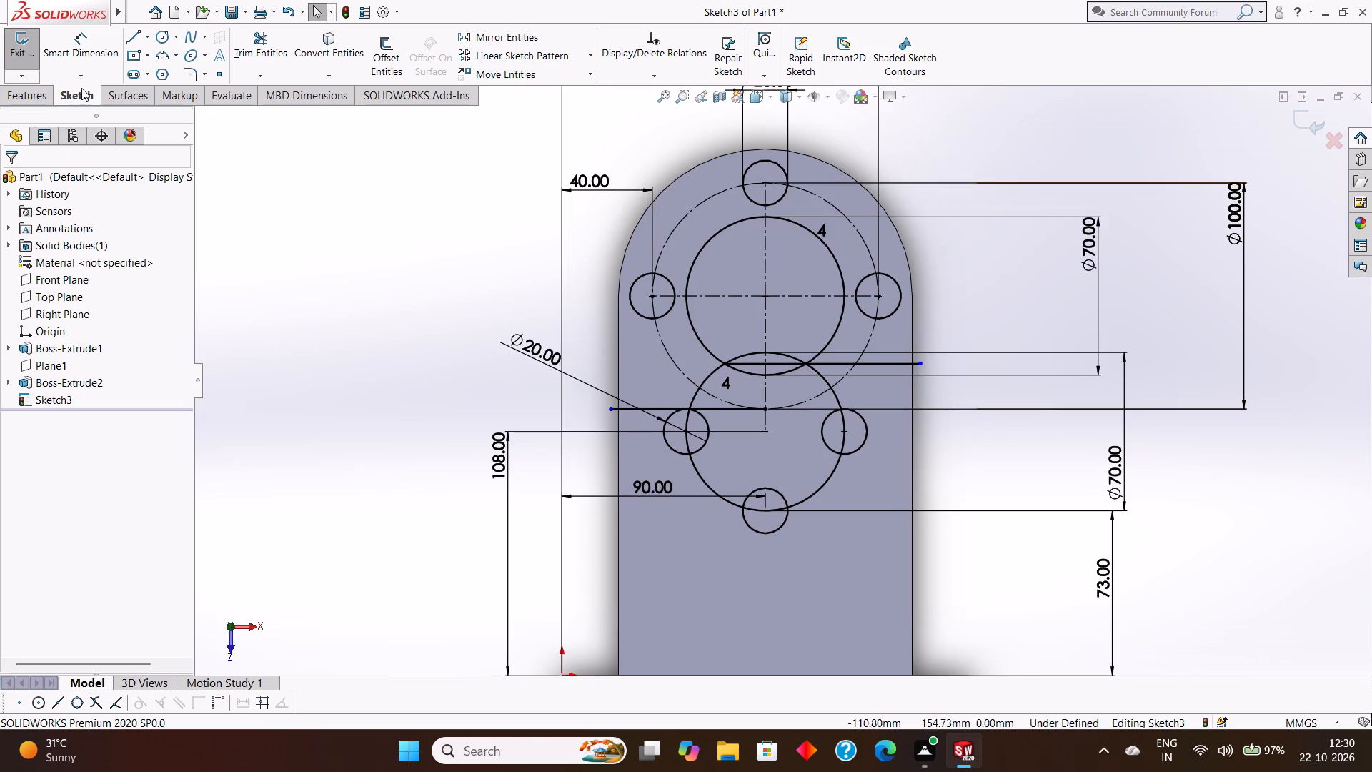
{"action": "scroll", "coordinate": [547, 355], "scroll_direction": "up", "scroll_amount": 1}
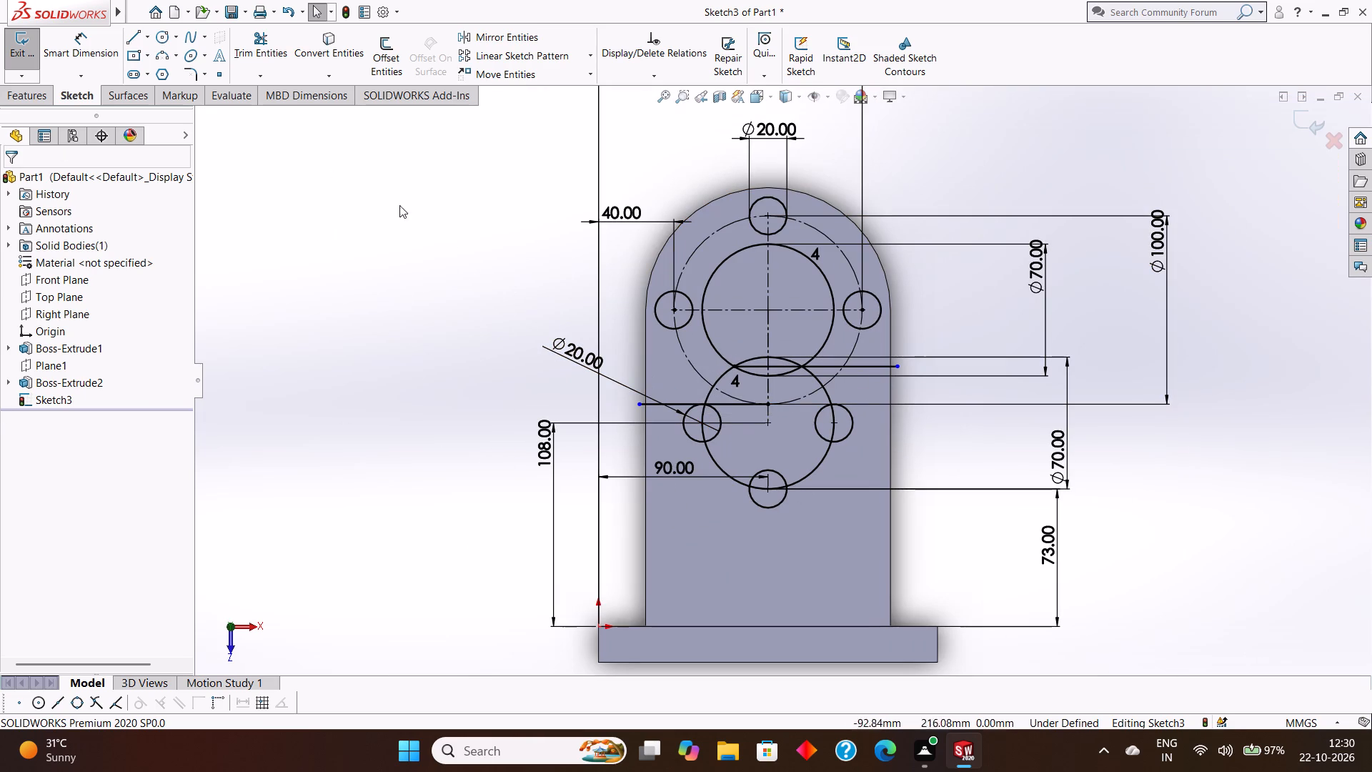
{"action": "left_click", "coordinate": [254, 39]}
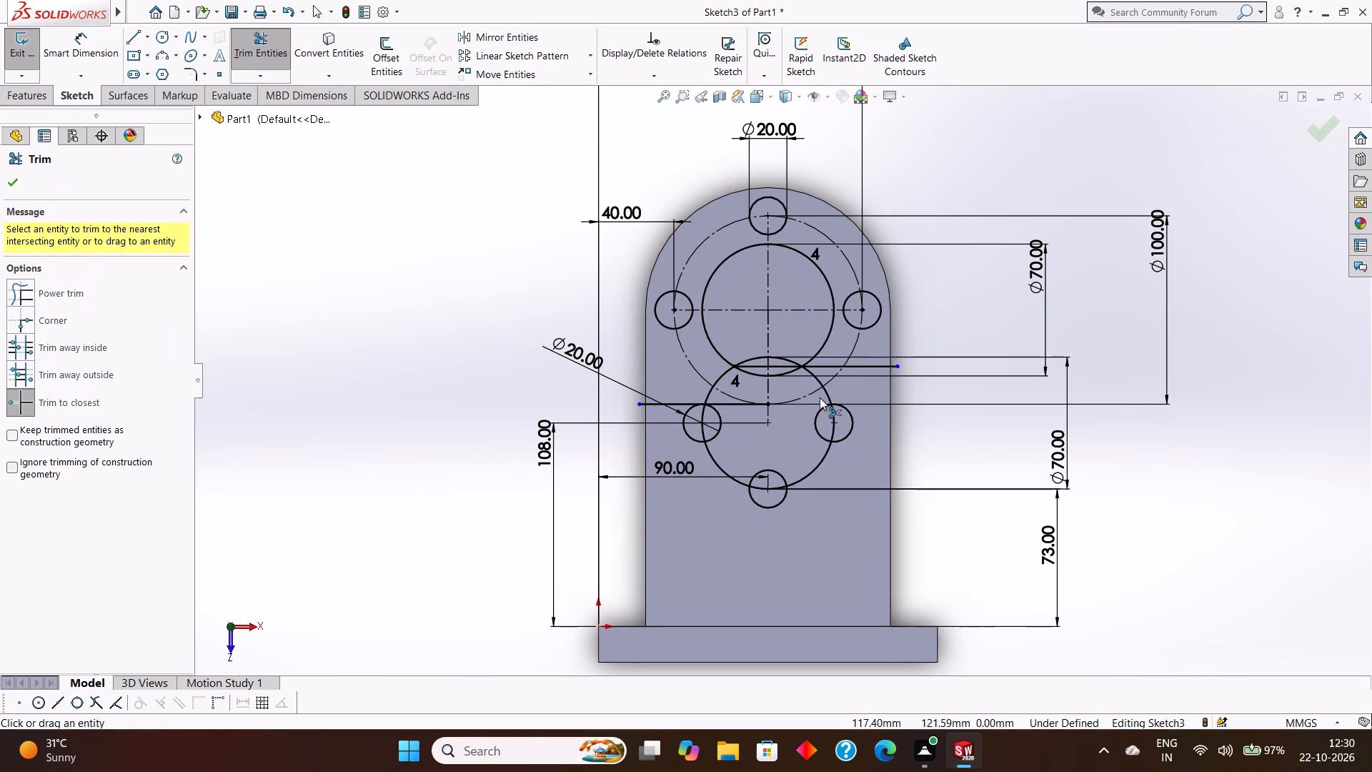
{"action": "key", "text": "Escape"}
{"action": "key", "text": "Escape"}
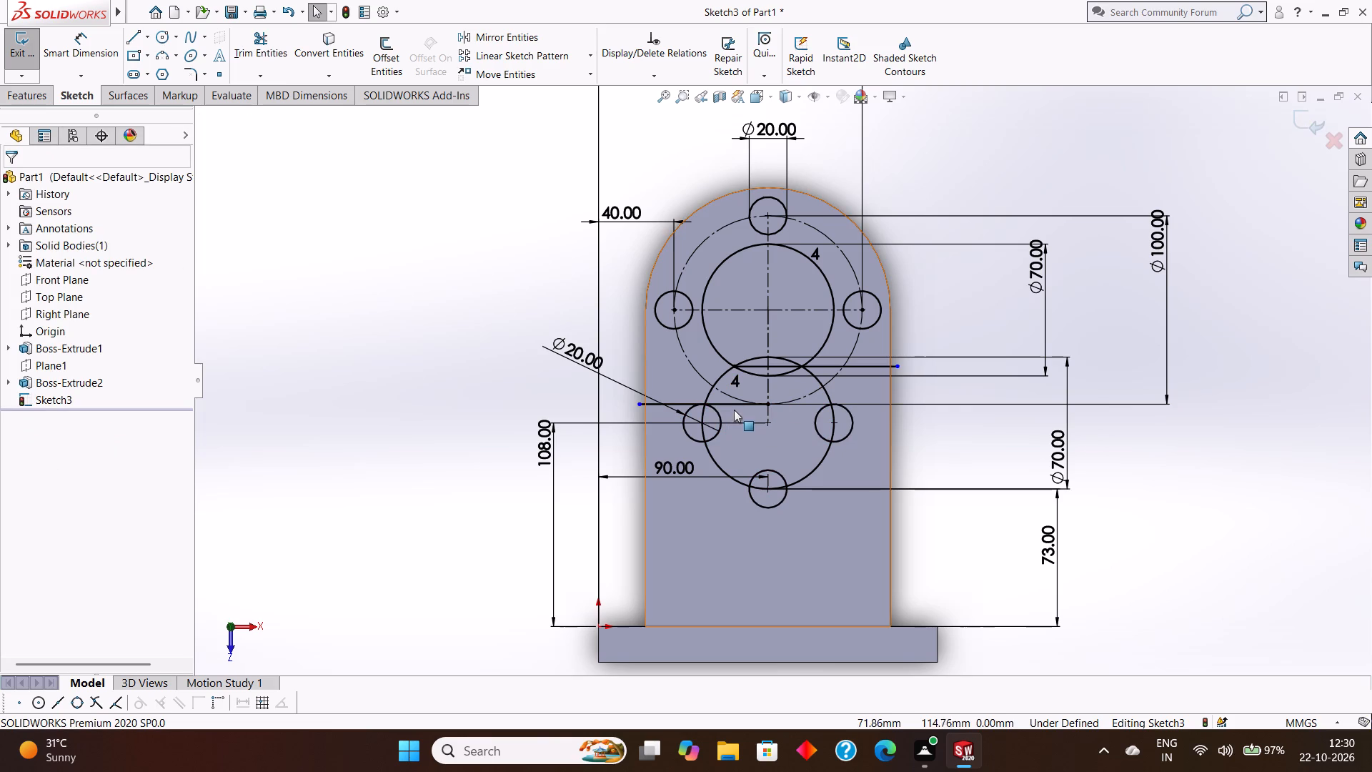
Delete the solid horizontal line that runs from the 100 mm construction circle's bottommost point past the upright's left edge.
{"action": "right_click", "coordinate": [731, 406]}
{"action": "left_click", "coordinate": [794, 614]}
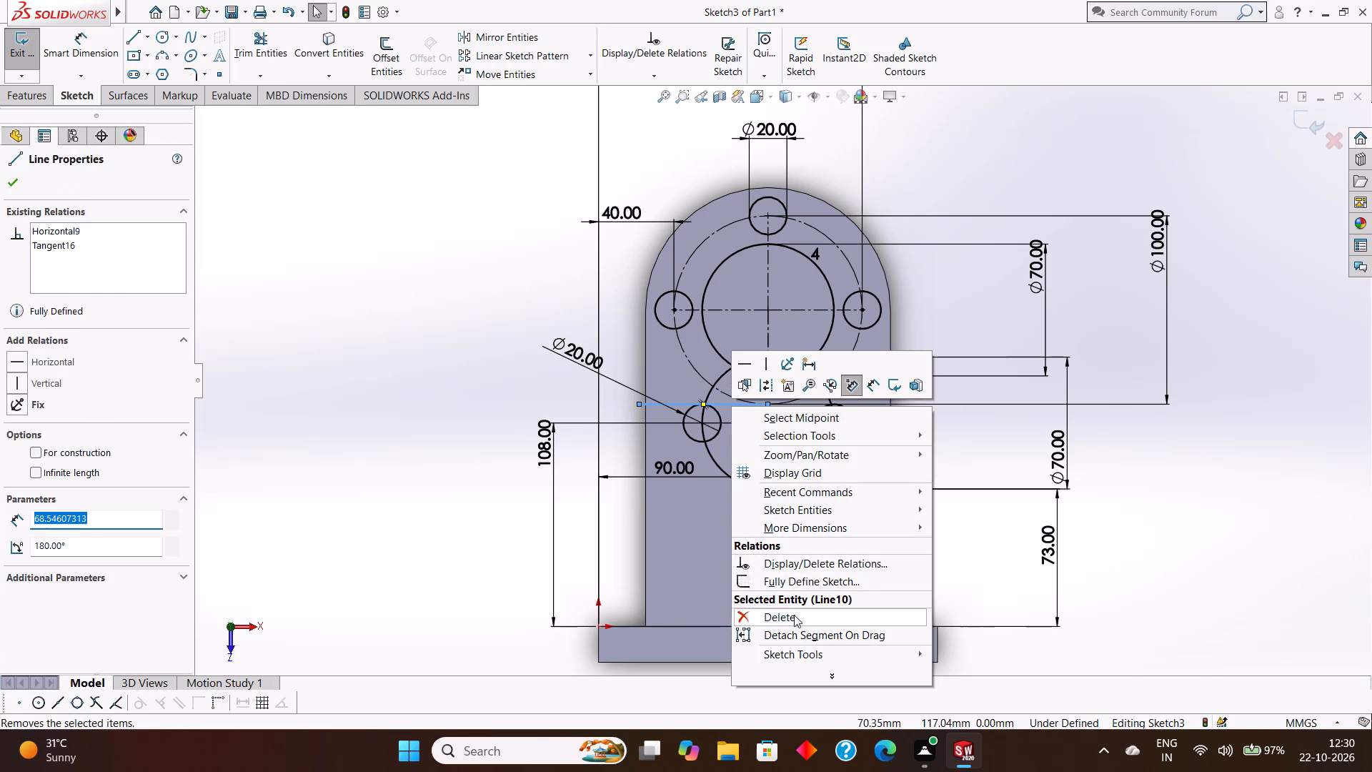
Sketch a solid horizontal line about 58 mm long from the left intersection of the two 70 mm circles past the upright's left edge.
{"action": "left_click", "coordinate": [129, 31]}
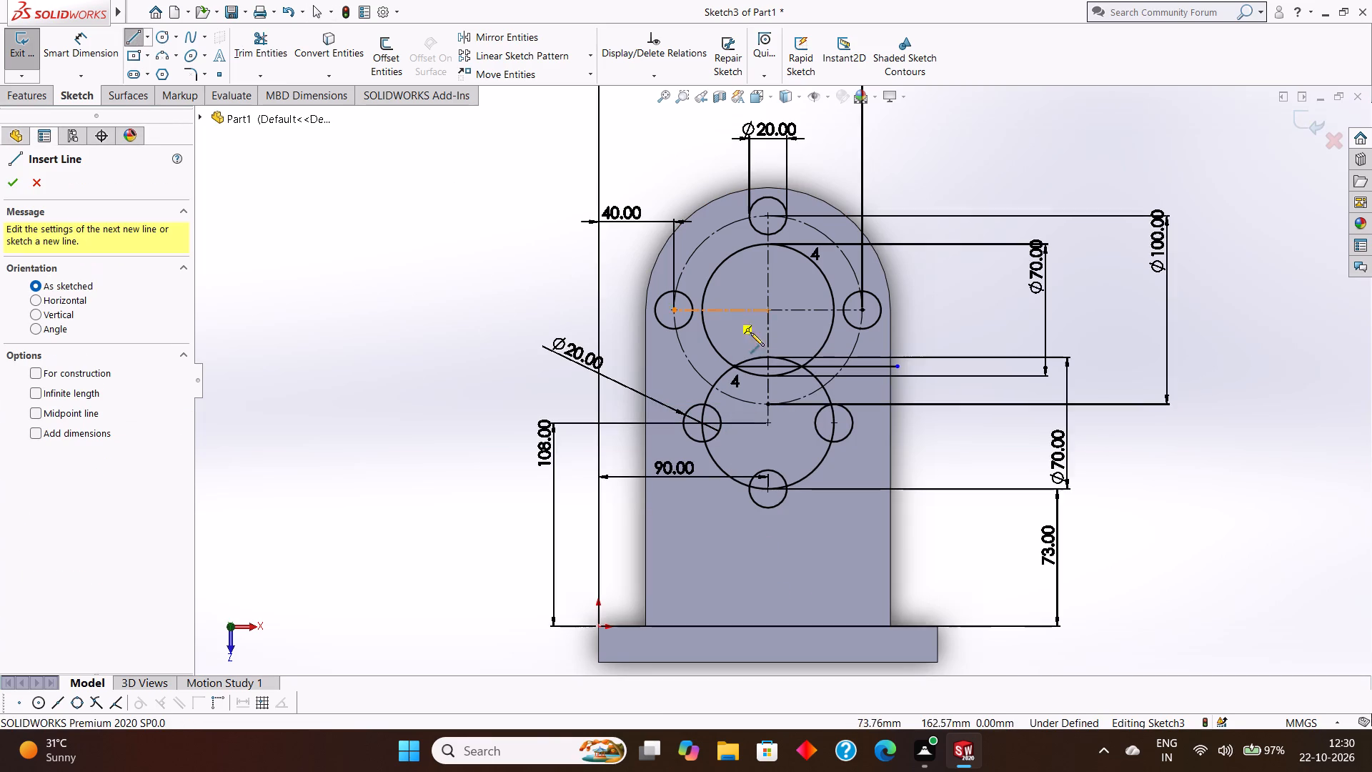
{"action": "scroll", "coordinate": [765, 378], "scroll_direction": "down", "scroll_amount": 1}
{"action": "left_click", "coordinate": [731, 364]}
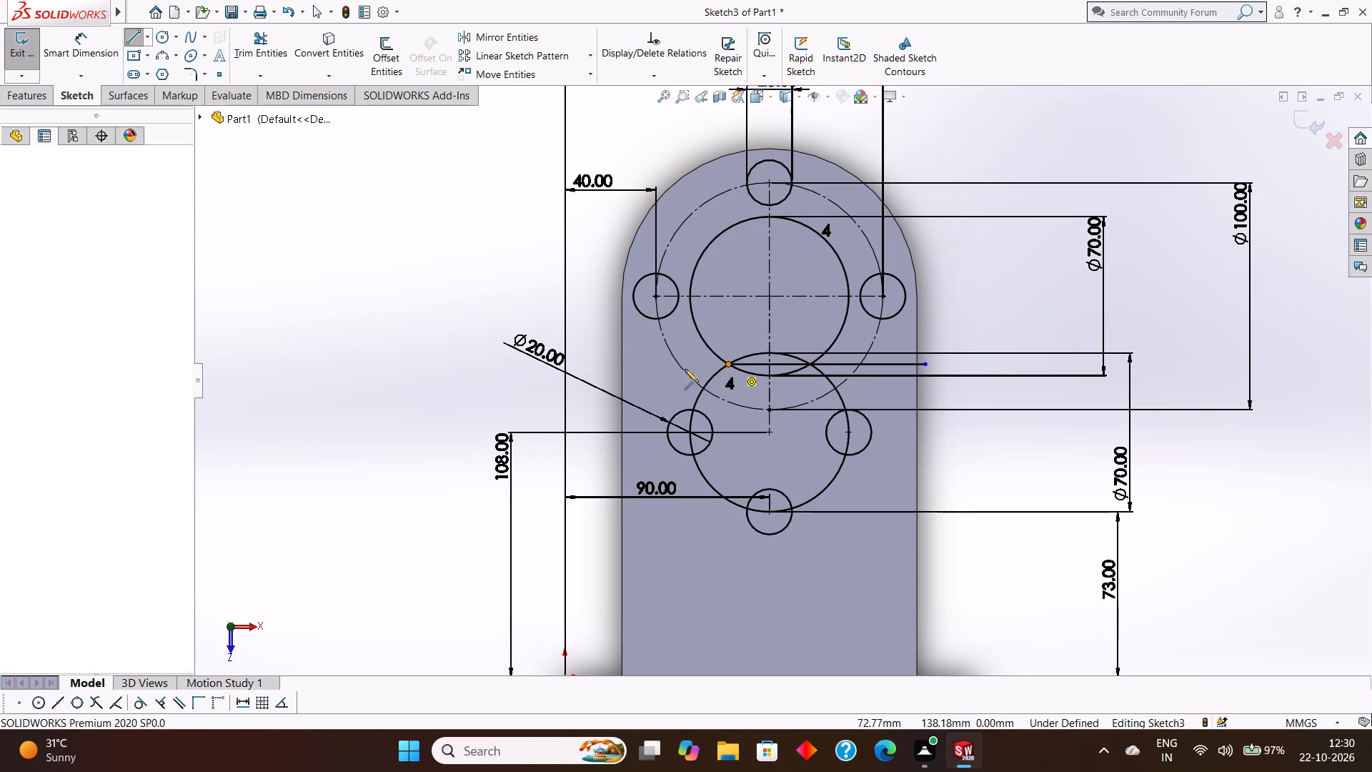
{"action": "left_click", "coordinate": [596, 361]}
{"action": "key", "text": "Escape"}
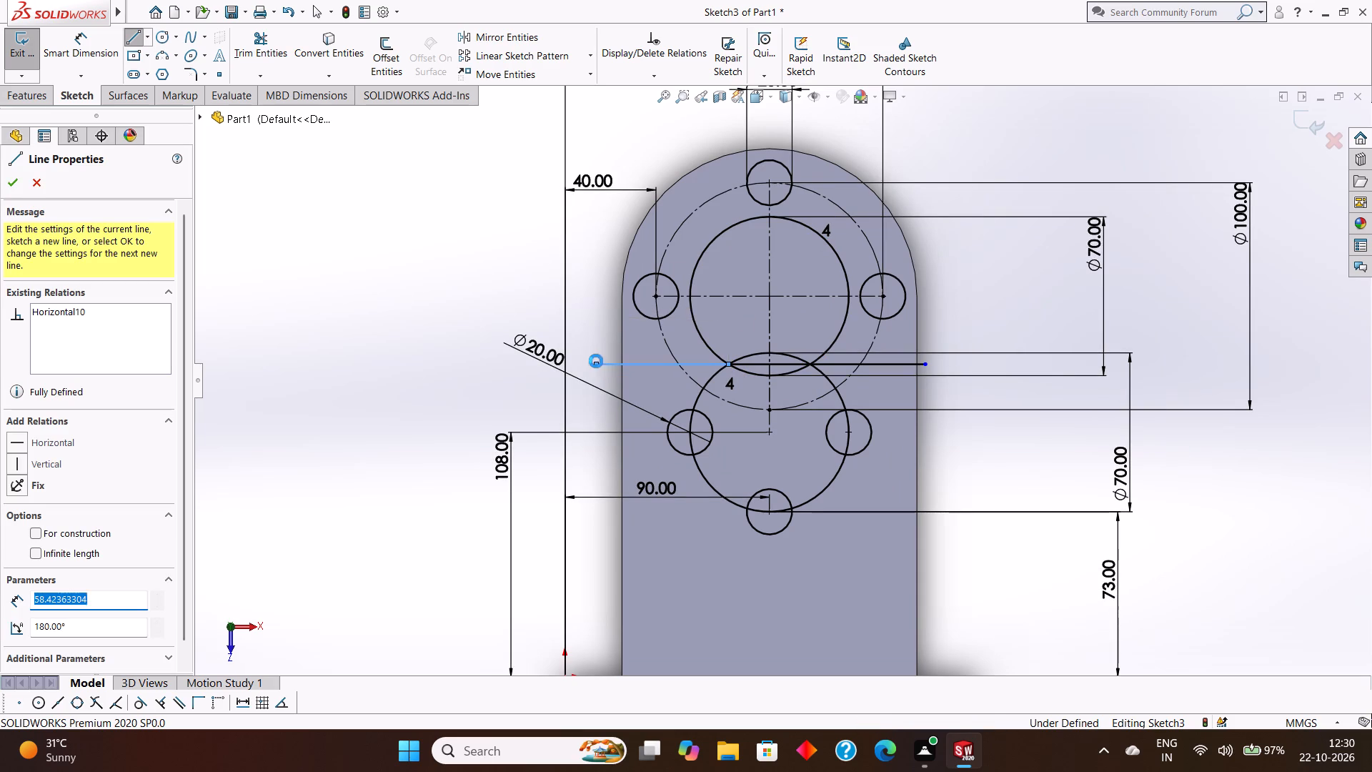
{"action": "key", "text": "Escape"}
Examine the area where the two 70 mm circles, the horizontal dividing line and the 100 mm construction circle meet.
{"action": "scroll", "coordinate": [851, 360], "scroll_direction": "up", "scroll_amount": 1}
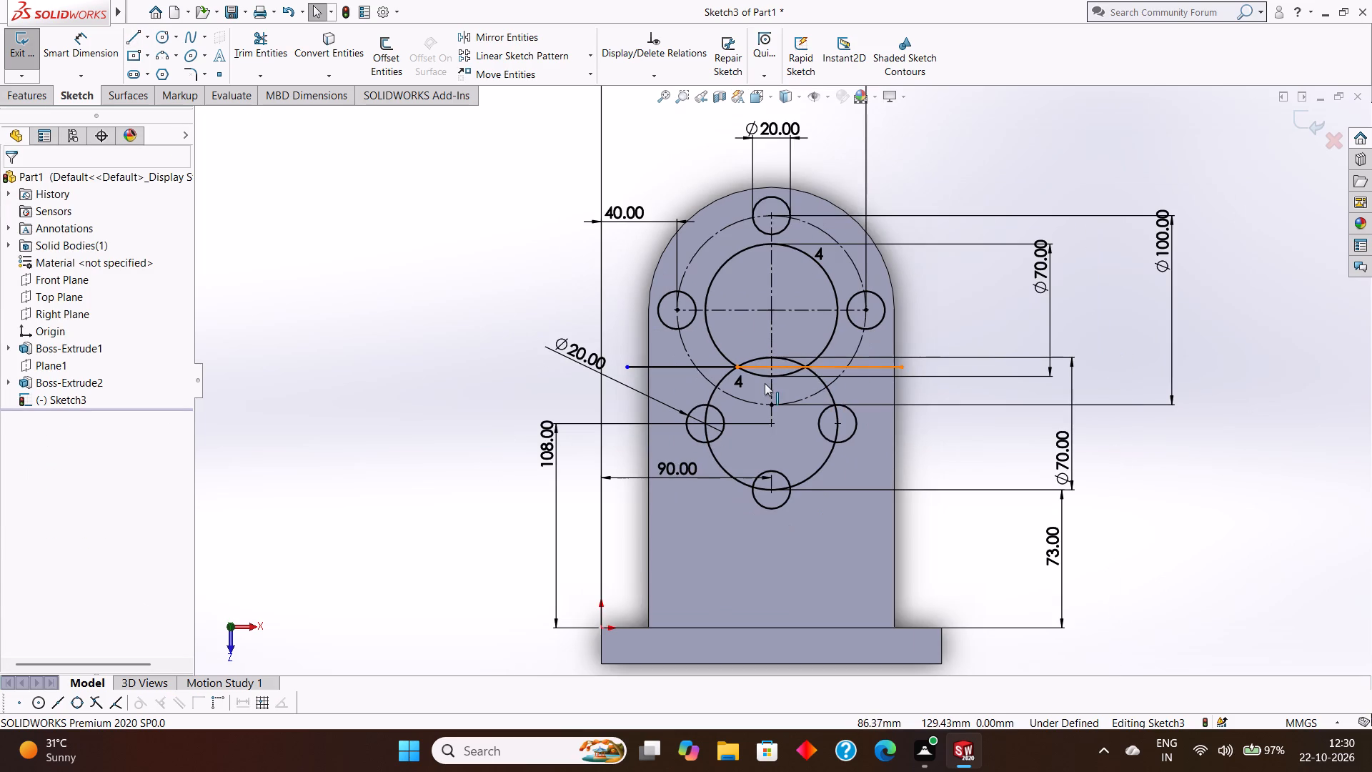
{"action": "scroll", "coordinate": [765, 383], "scroll_direction": "up", "scroll_amount": 1}
{"action": "scroll", "coordinate": [742, 353], "scroll_direction": "down", "scroll_amount": 3}
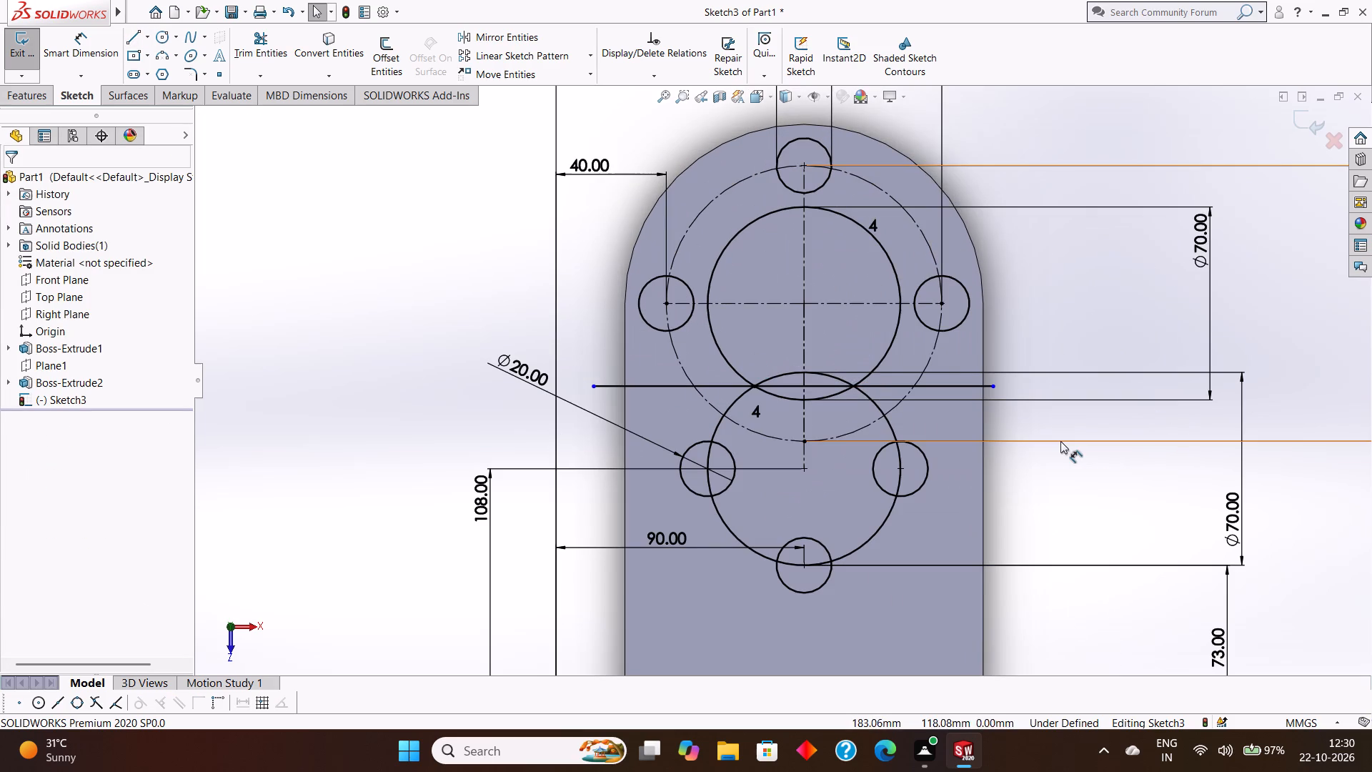
{"action": "scroll", "coordinate": [747, 377], "scroll_direction": "down", "scroll_amount": 2}
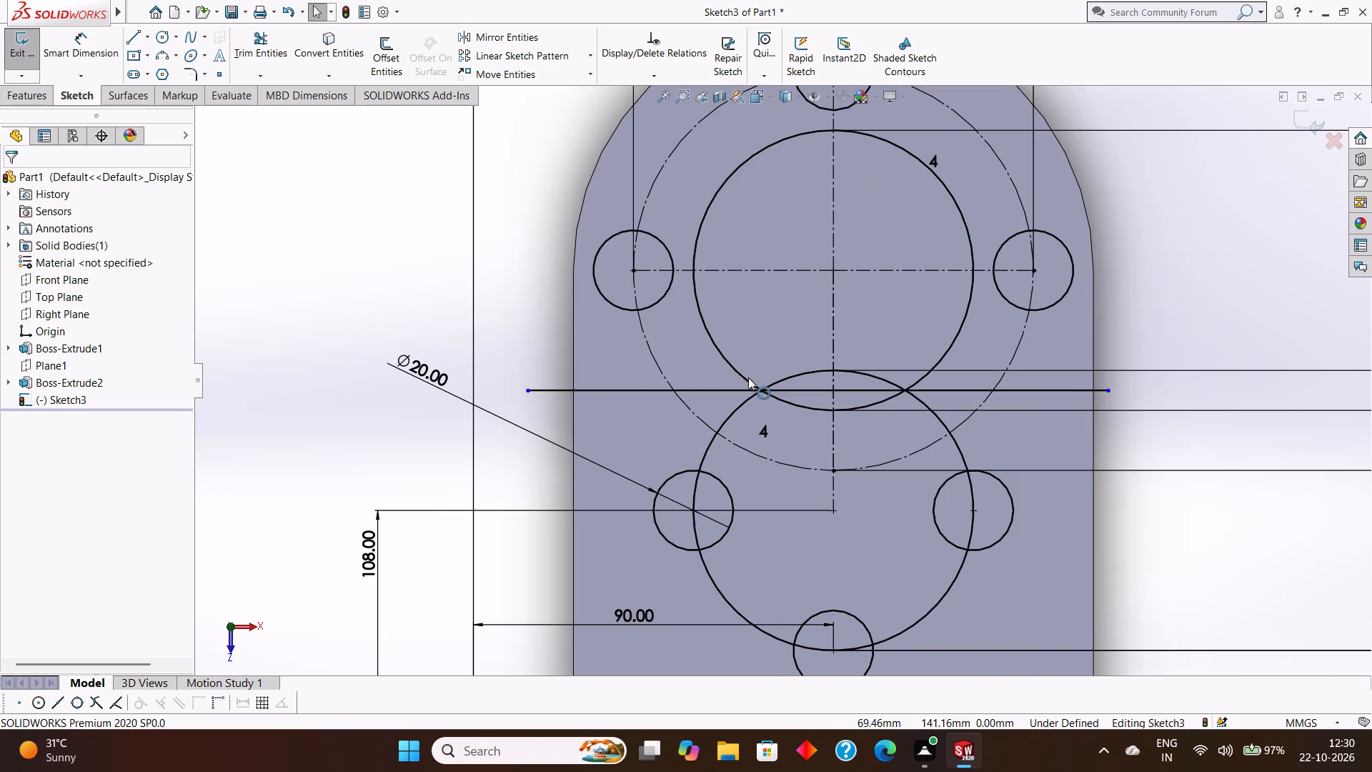
{"action": "scroll", "coordinate": [883, 415], "scroll_direction": "up", "scroll_amount": 1}
{"action": "scroll", "coordinate": [850, 356], "scroll_direction": "down", "scroll_amount": 2}
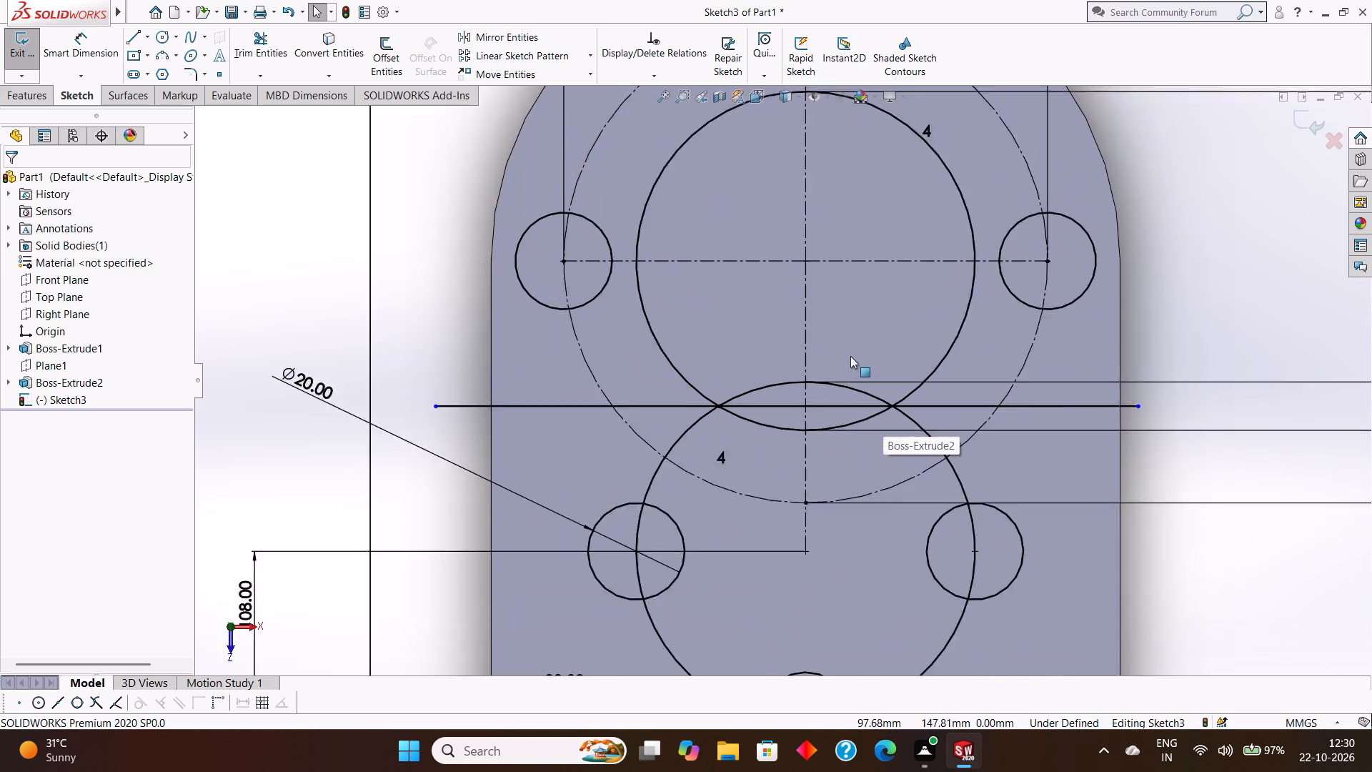
{"action": "scroll", "coordinate": [850, 356], "scroll_direction": "down", "scroll_amount": 2}
{"action": "scroll", "coordinate": [863, 365], "scroll_direction": "up", "scroll_amount": 1}
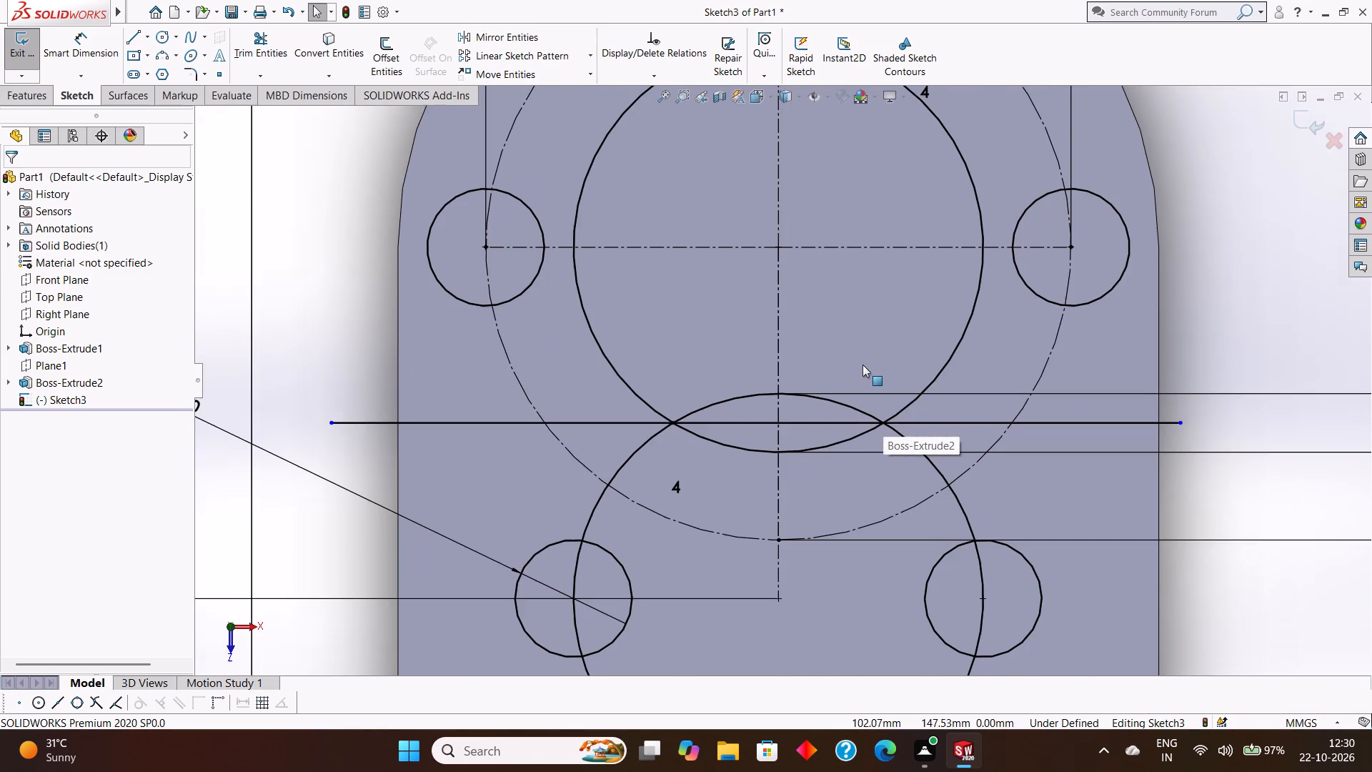
{"action": "scroll", "coordinate": [863, 365], "scroll_direction": "up", "scroll_amount": 1}
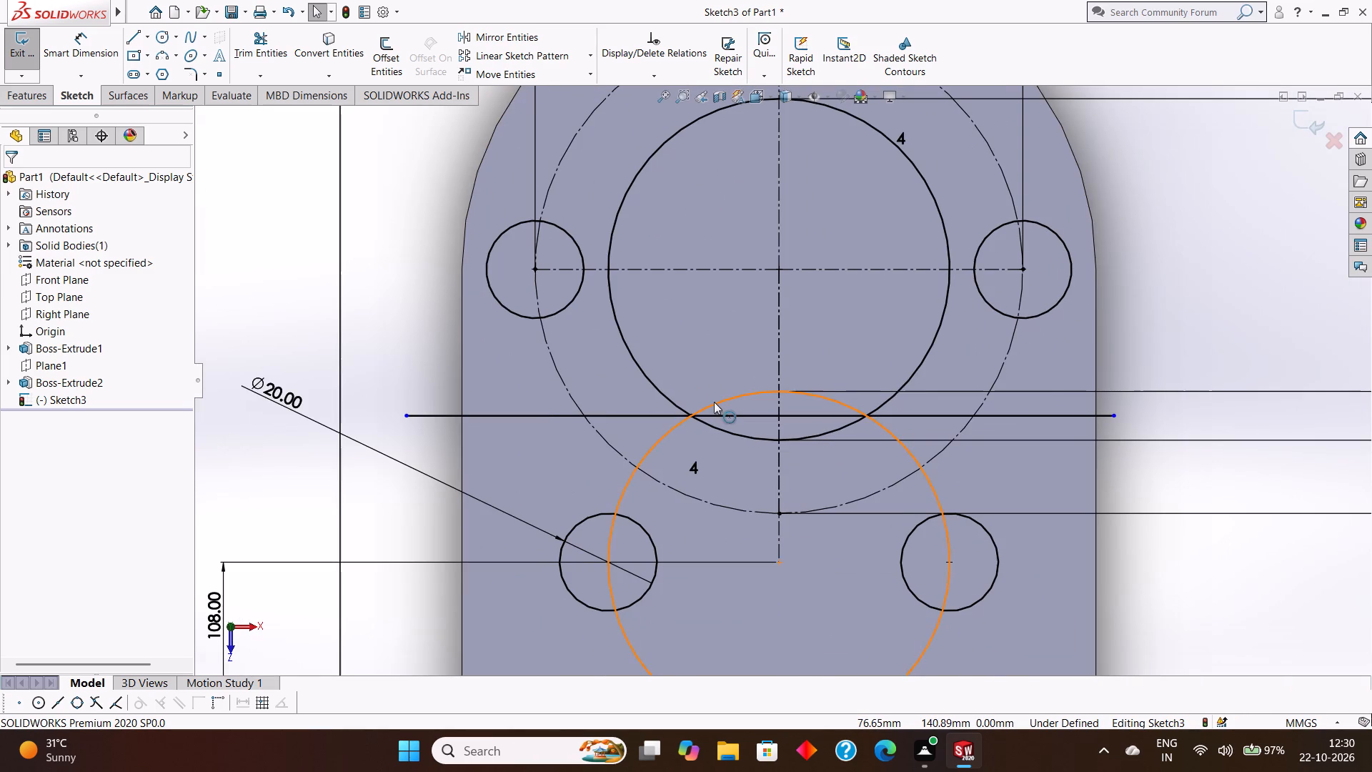
{"action": "scroll", "coordinate": [714, 402], "scroll_direction": "down", "scroll_amount": 1}
{"action": "scroll", "coordinate": [720, 410], "scroll_direction": "up", "scroll_amount": 2}
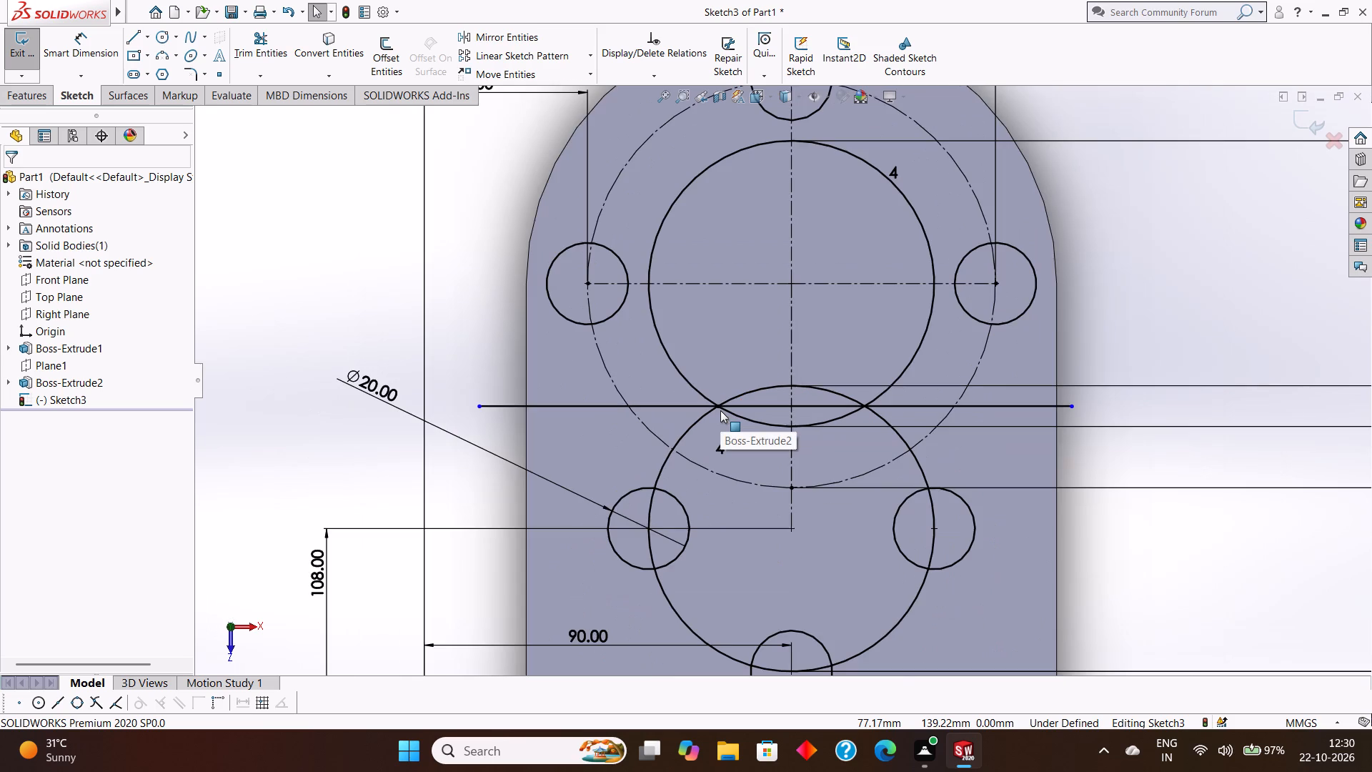
{"action": "scroll", "coordinate": [720, 410], "scroll_direction": "down", "scroll_amount": 1}
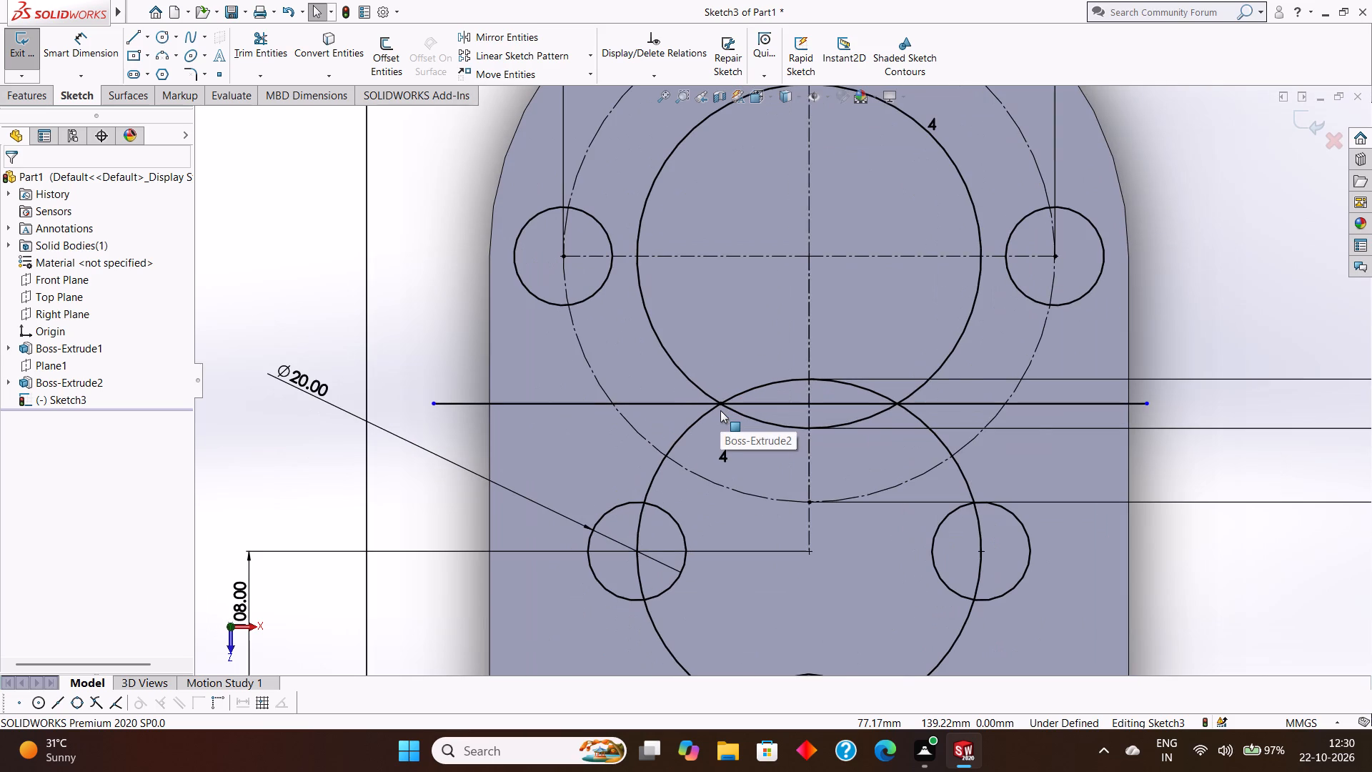
{"action": "scroll", "coordinate": [720, 410], "scroll_direction": "down", "scroll_amount": 1}
{"action": "scroll", "coordinate": [720, 410], "scroll_direction": "up", "scroll_amount": 3}
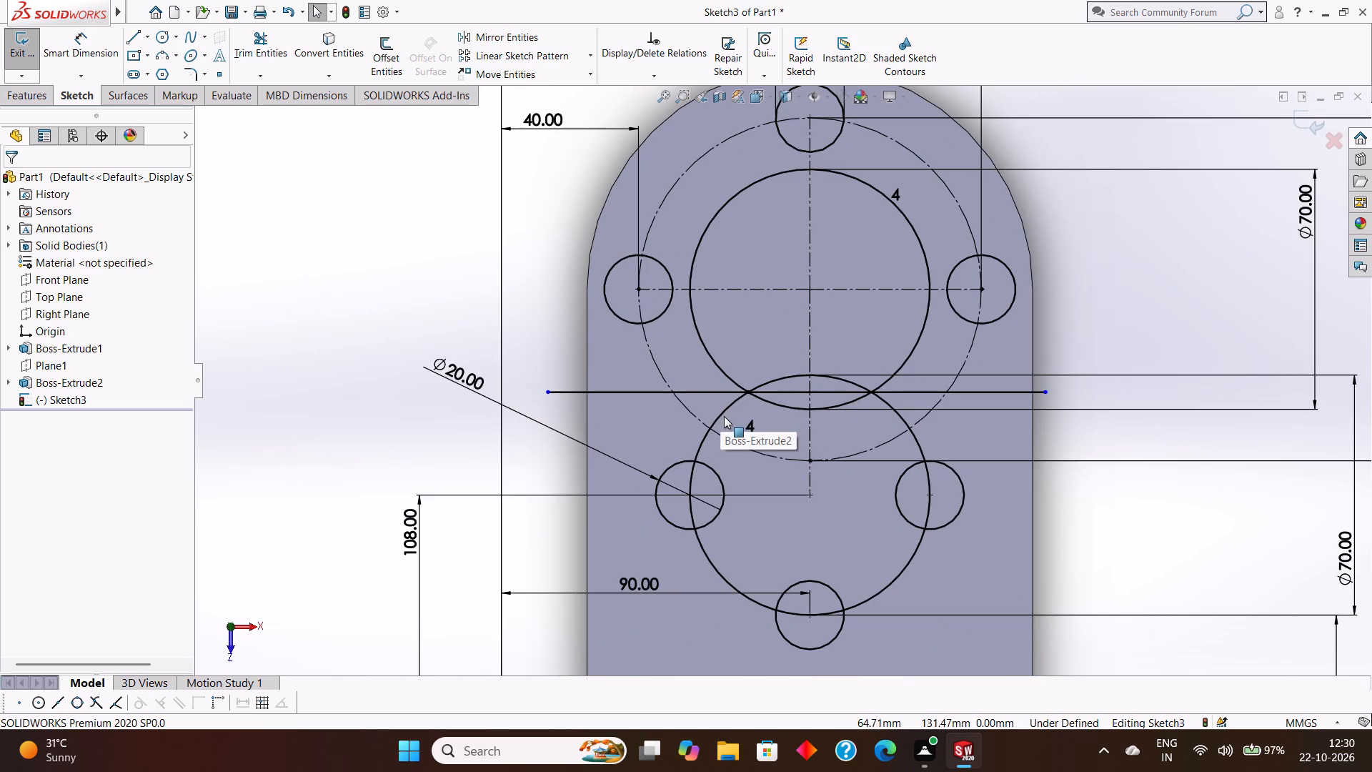
{"action": "scroll", "coordinate": [722, 422], "scroll_direction": "down", "scroll_amount": 1}
{"action": "scroll", "coordinate": [722, 422], "scroll_direction": "up", "scroll_amount": 1}
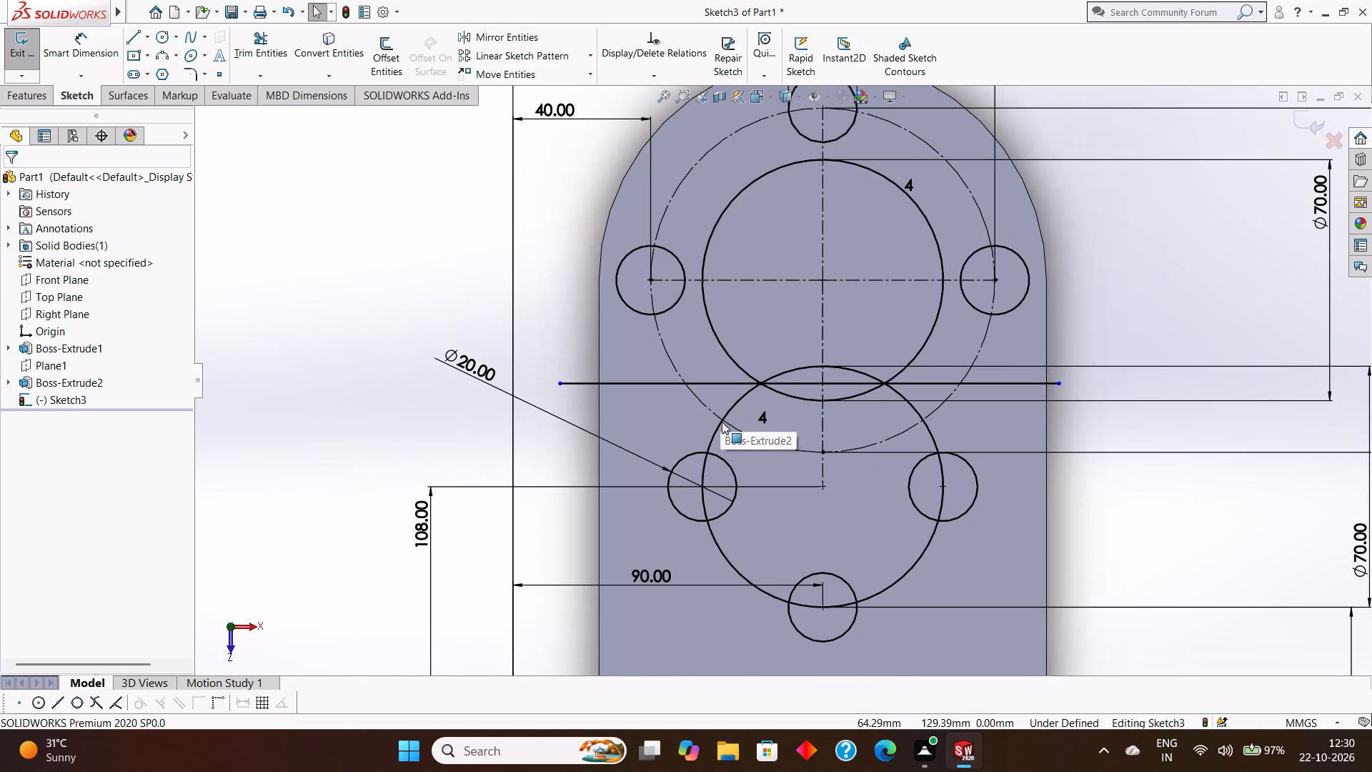
{"action": "scroll", "coordinate": [722, 422], "scroll_direction": "down", "scroll_amount": 1}
{"action": "scroll", "coordinate": [722, 422], "scroll_direction": "up", "scroll_amount": 1}
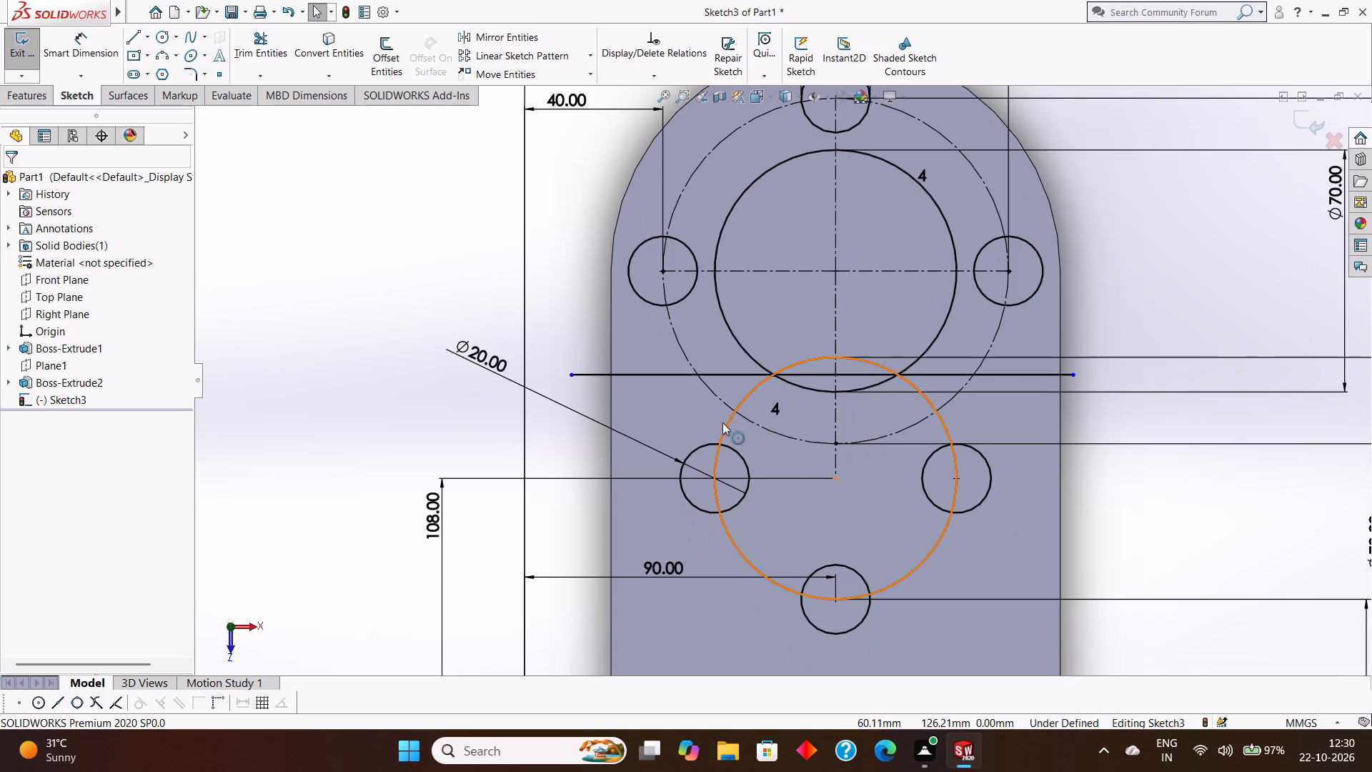
{"action": "scroll", "coordinate": [723, 423], "scroll_direction": "down", "scroll_amount": 1}
{"action": "scroll", "coordinate": [724, 424], "scroll_direction": "up", "scroll_amount": 1}
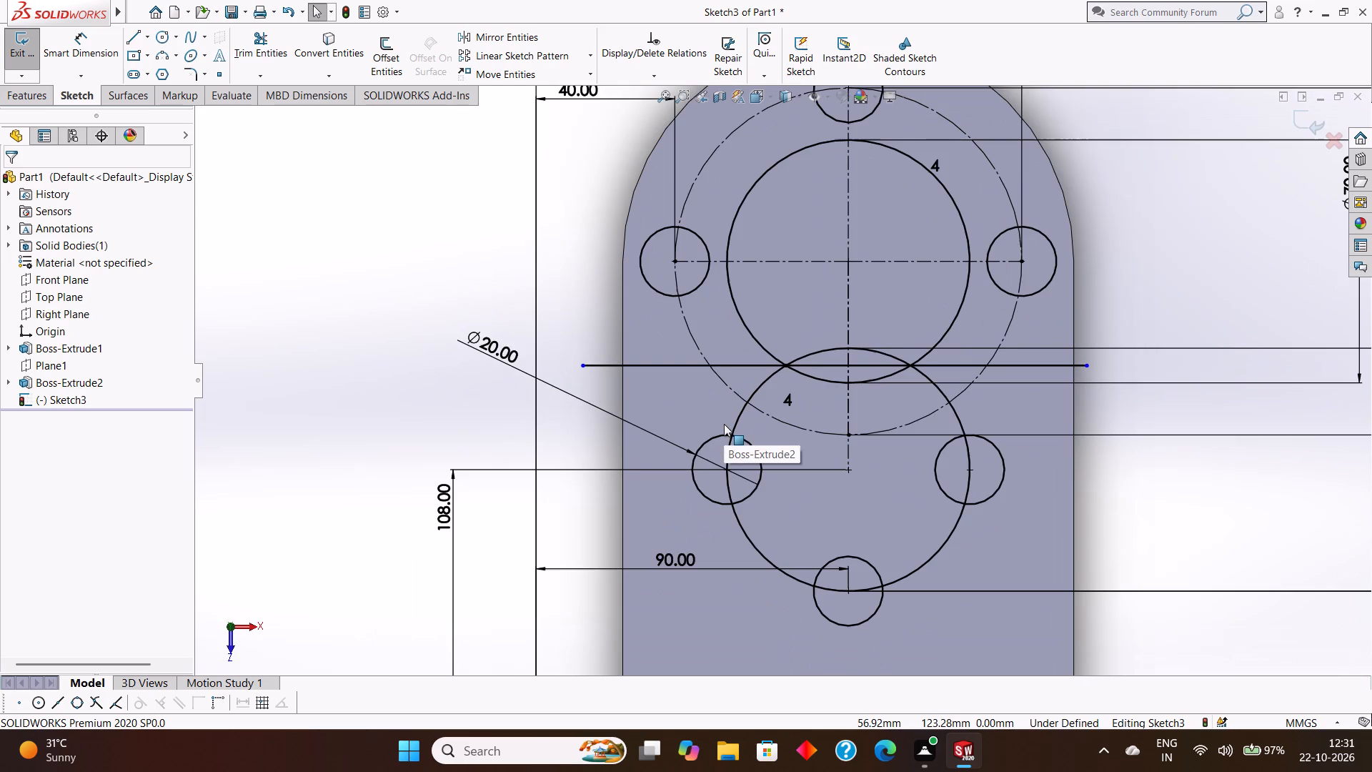
{"action": "scroll", "coordinate": [724, 424], "scroll_direction": "down", "scroll_amount": 1}
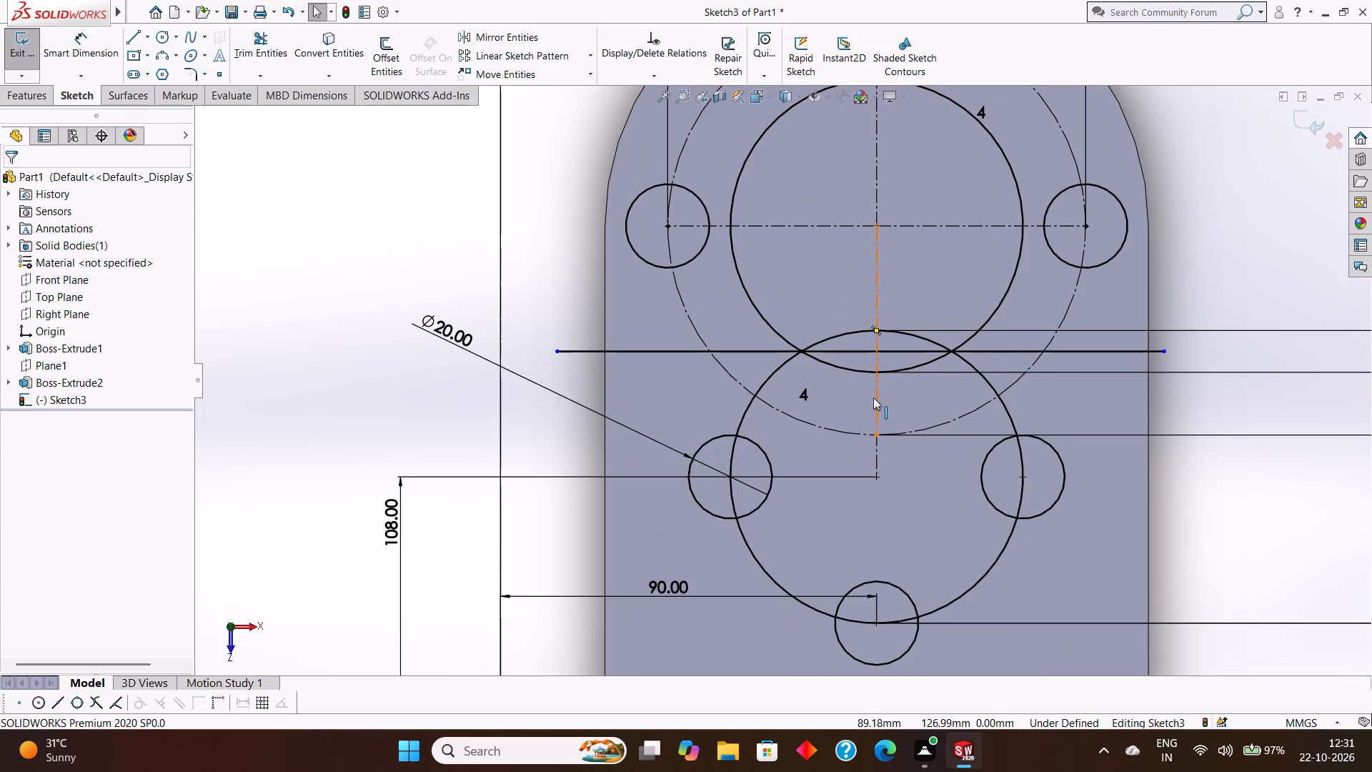
{"action": "scroll", "coordinate": [873, 397], "scroll_direction": "up", "scroll_amount": 1}
{"action": "scroll", "coordinate": [873, 397], "scroll_direction": "down", "scroll_amount": 1}
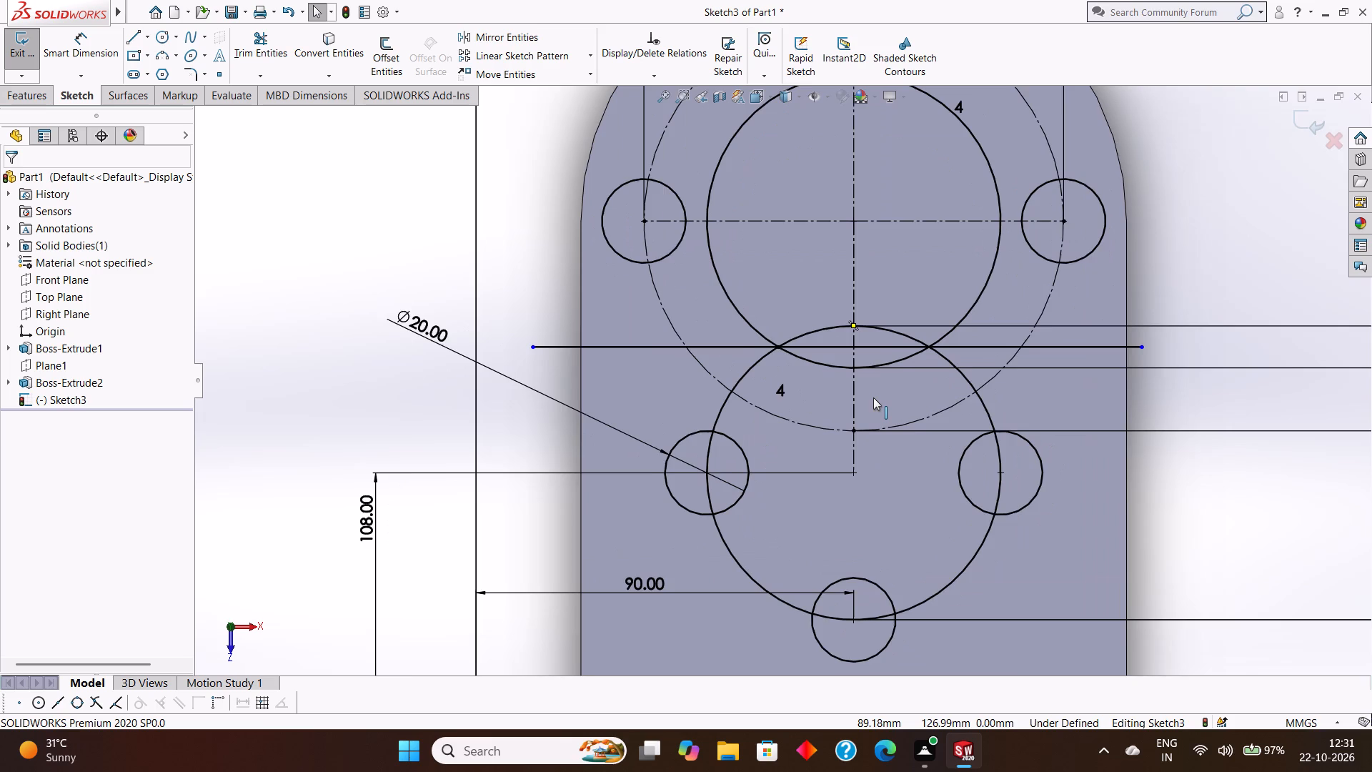
{"action": "scroll", "coordinate": [873, 397], "scroll_direction": "up", "scroll_amount": 1}
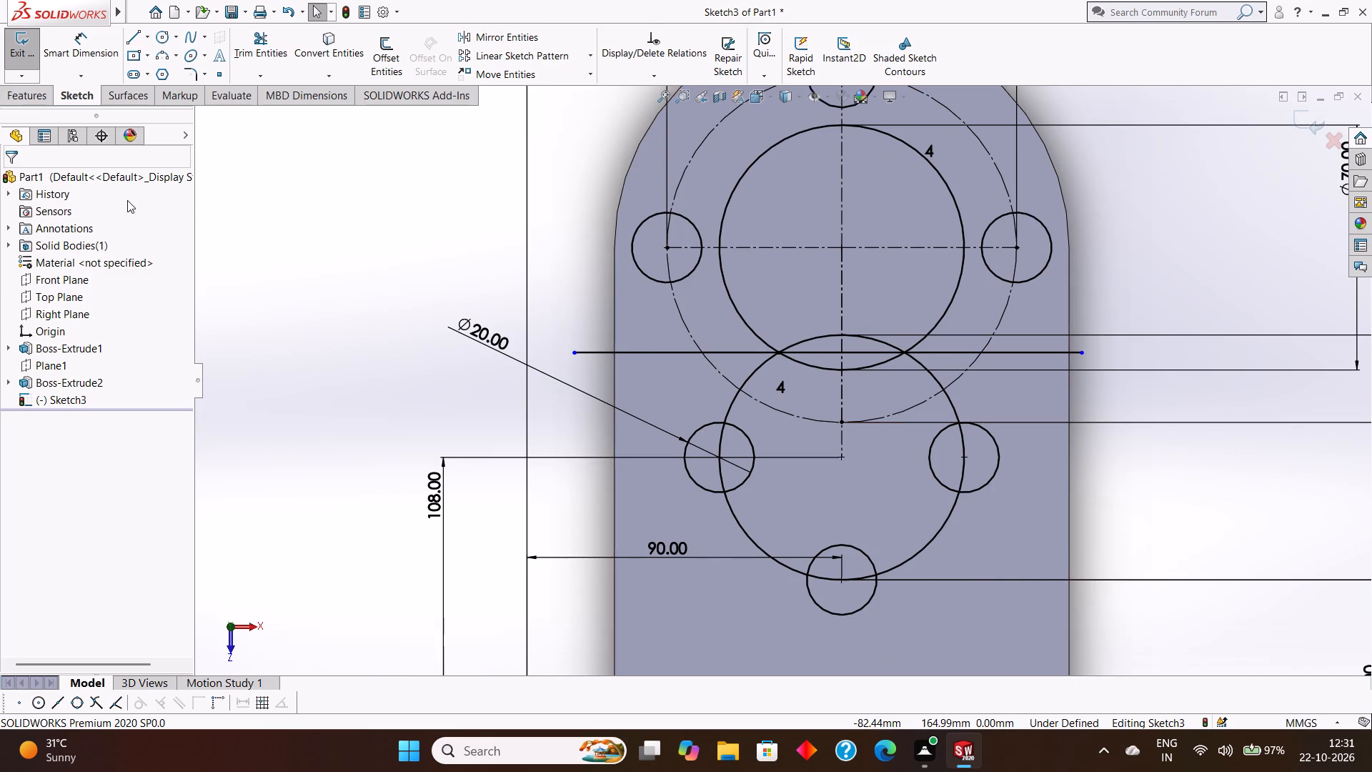
Sketch a 24 mm horizontal centerline leftward from the point where the vertical centerline crosses the horizontal dividing line.
{"action": "left_click", "coordinate": [149, 39]}
{"action": "left_click", "coordinate": [153, 69]}
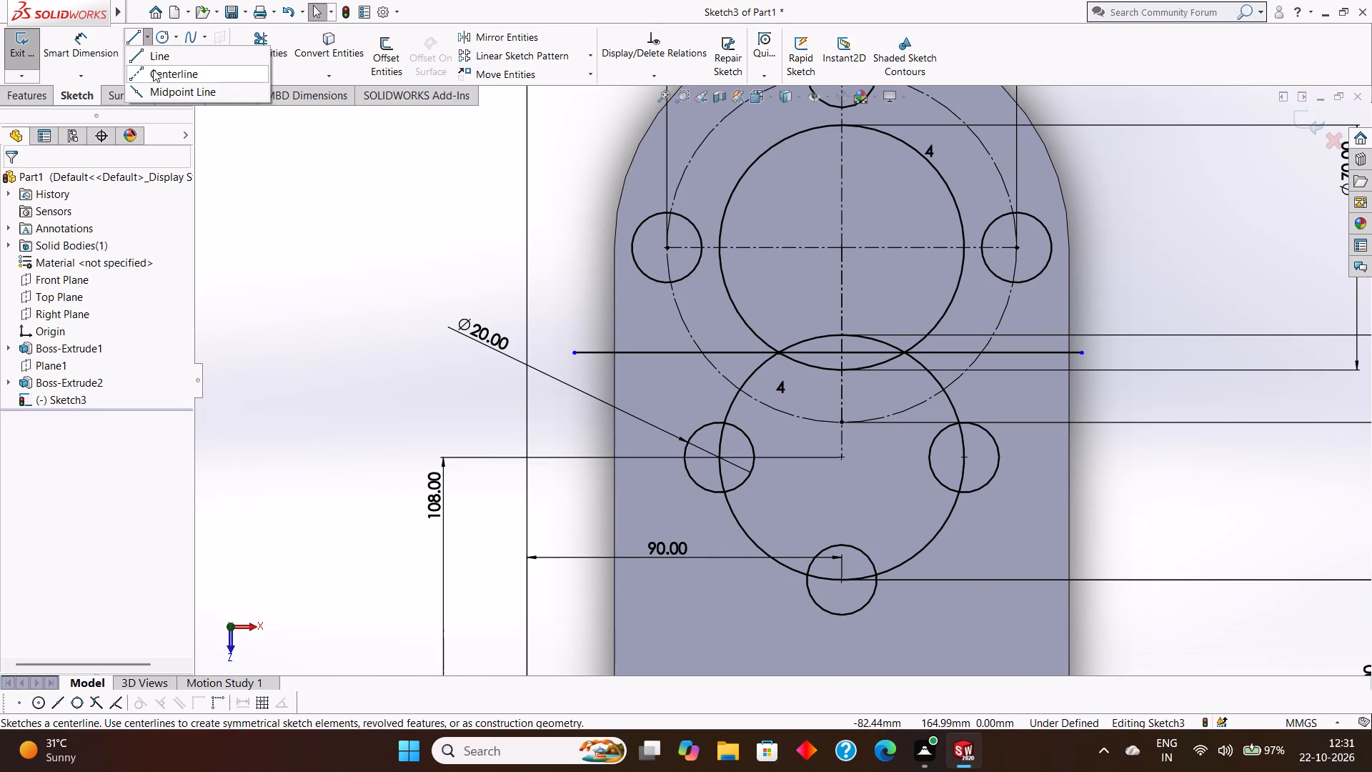
{"action": "left_click", "coordinate": [842, 352]}
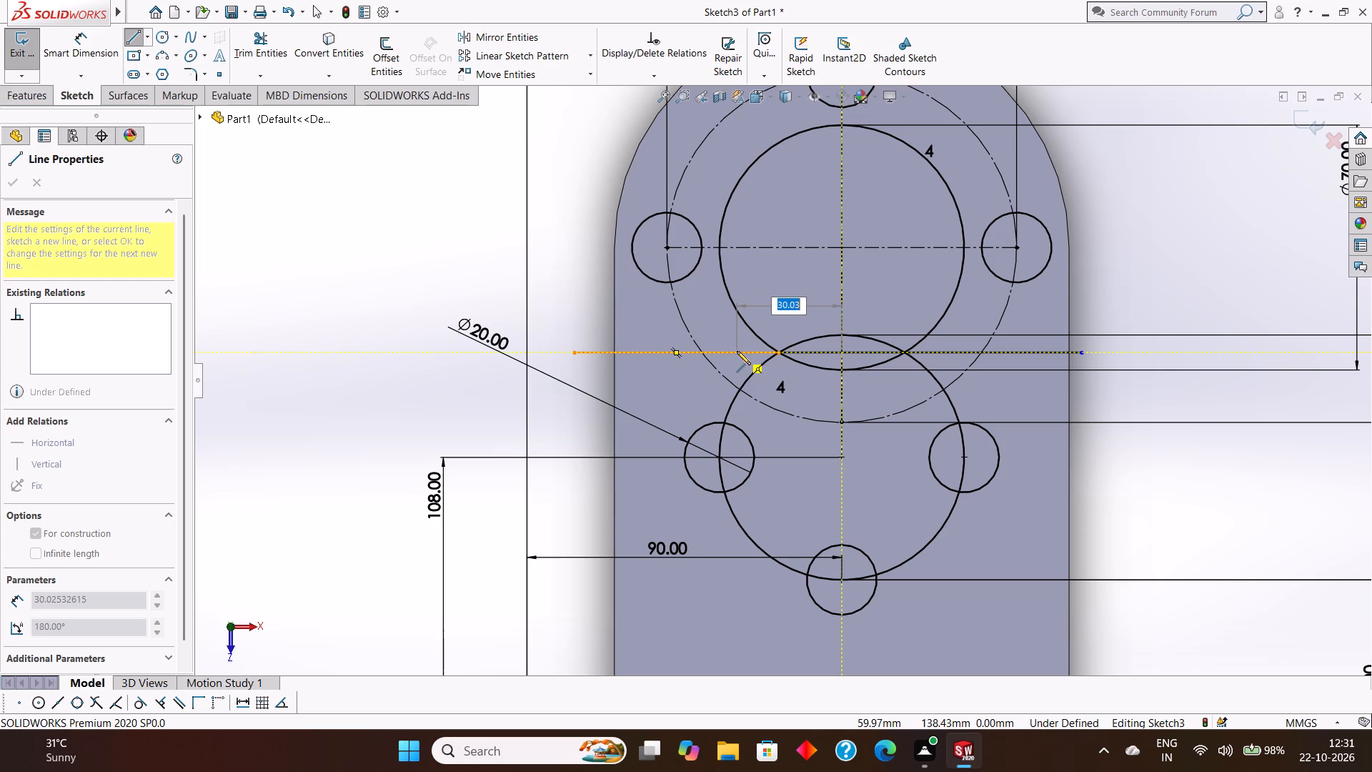
{"action": "type", "text": "24"}
{"action": "key", "text": "Return"}
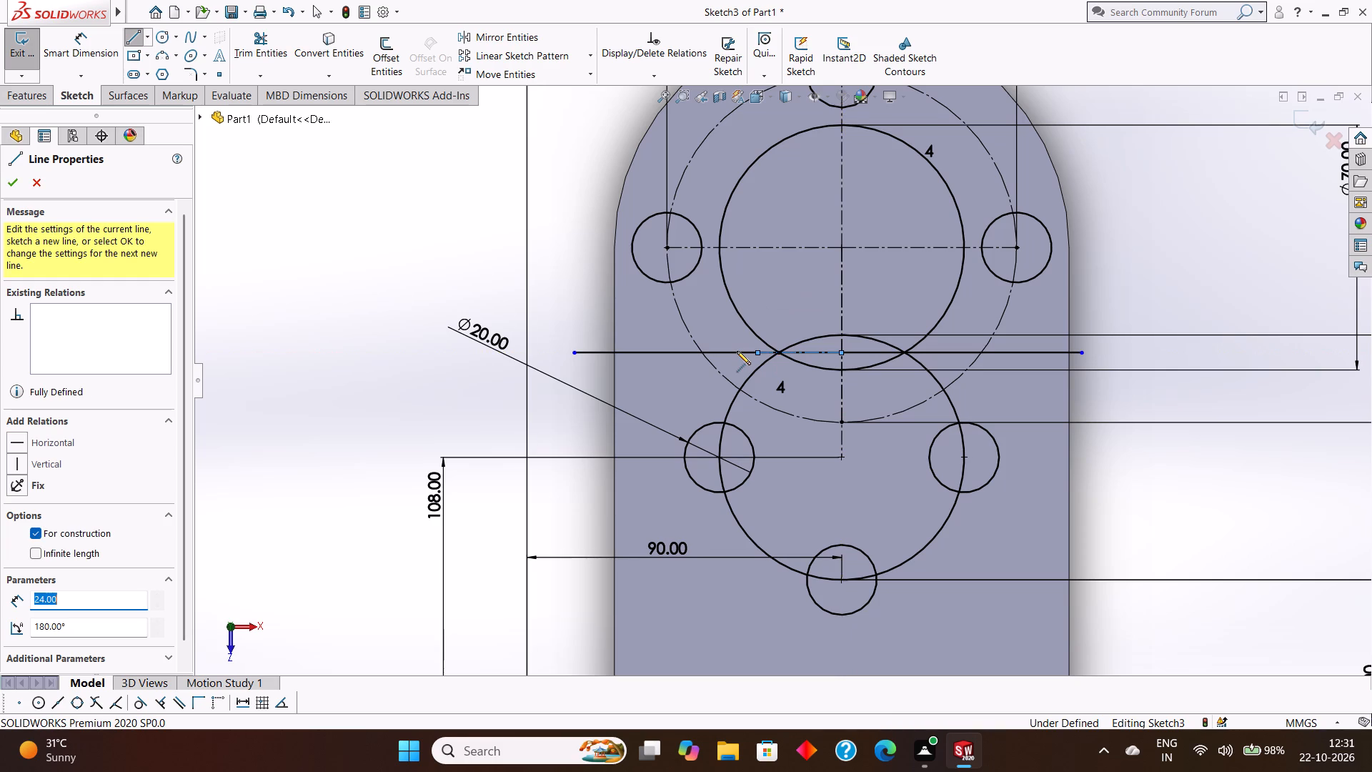
{"action": "key", "text": "Escape"}
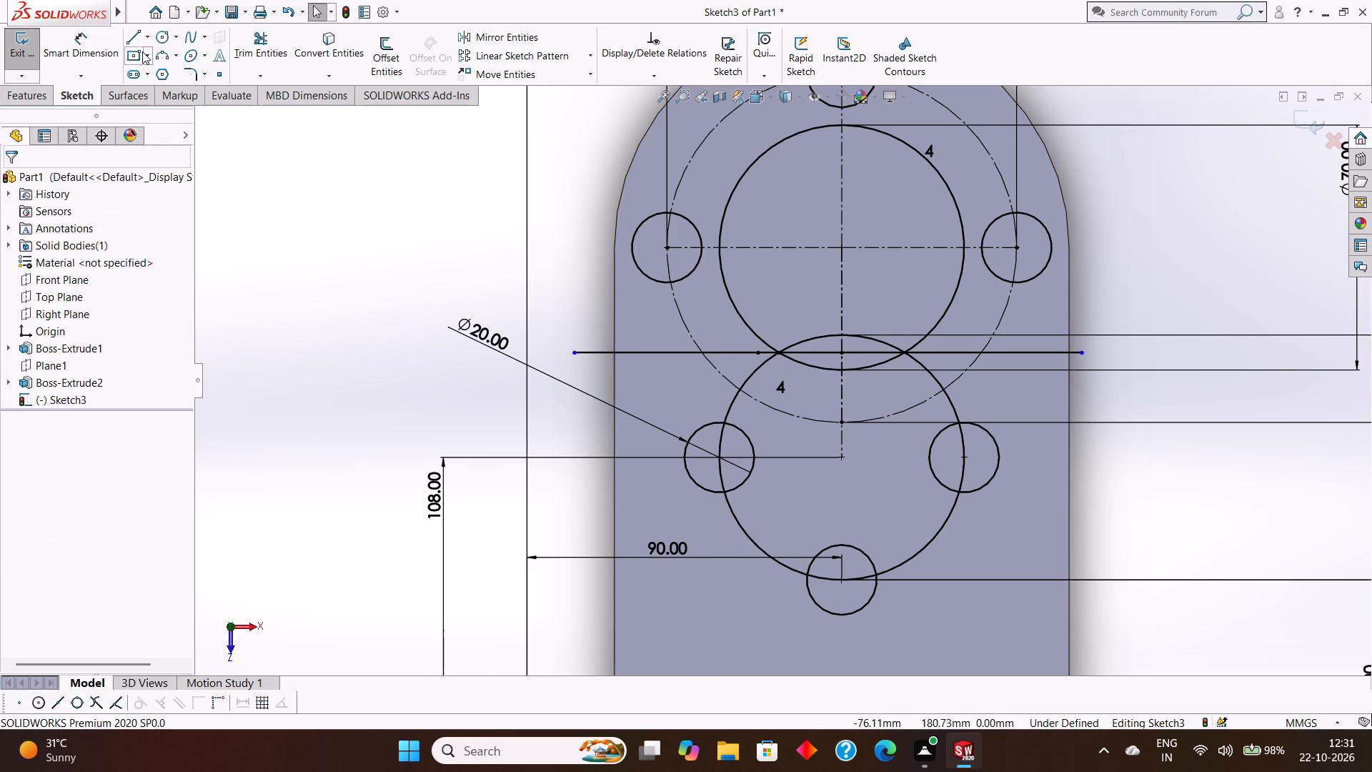
Sketch a solid vertical line upward from the left end of the 24 mm centerline into the upper 70 mm circle.
{"action": "left_click", "coordinate": [134, 34]}
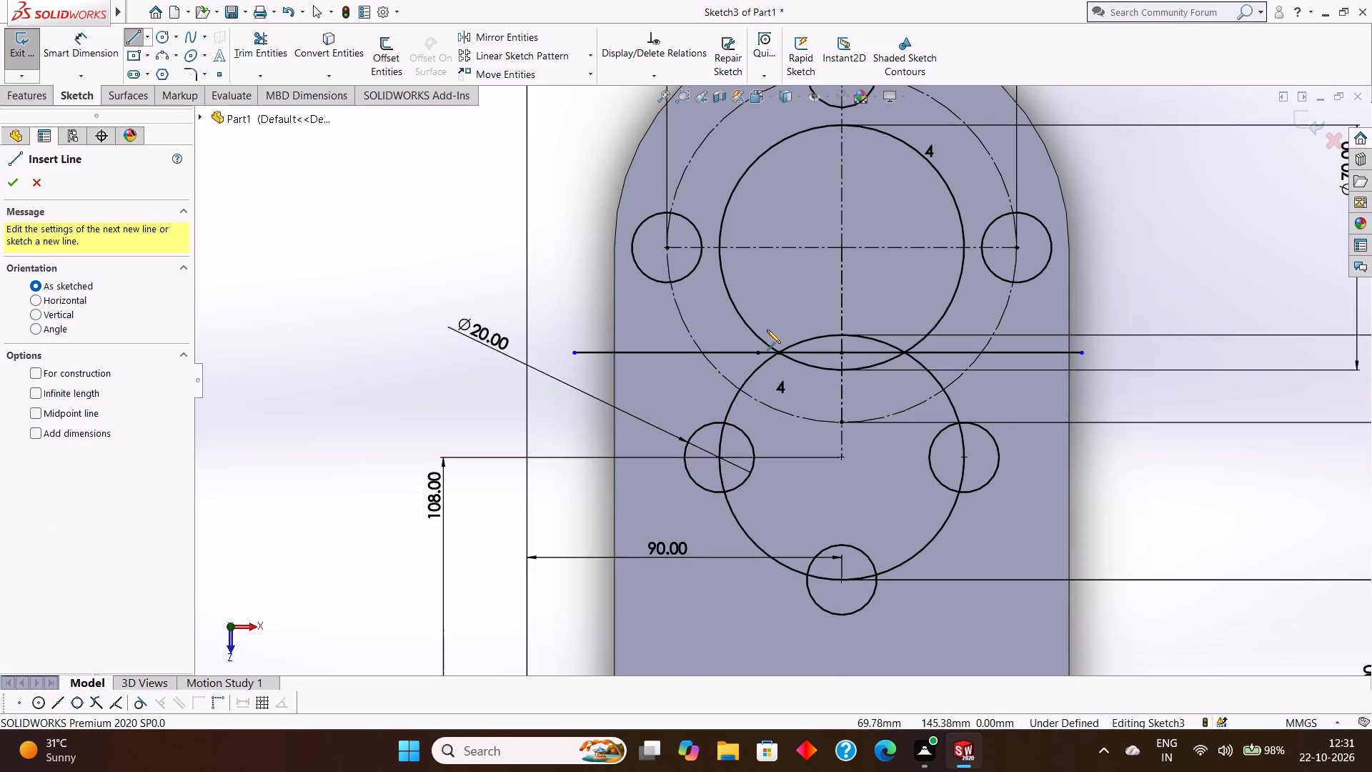
{"action": "scroll", "coordinate": [757, 347], "scroll_direction": "down", "scroll_amount": 3}
{"action": "left_click", "coordinate": [765, 362]}
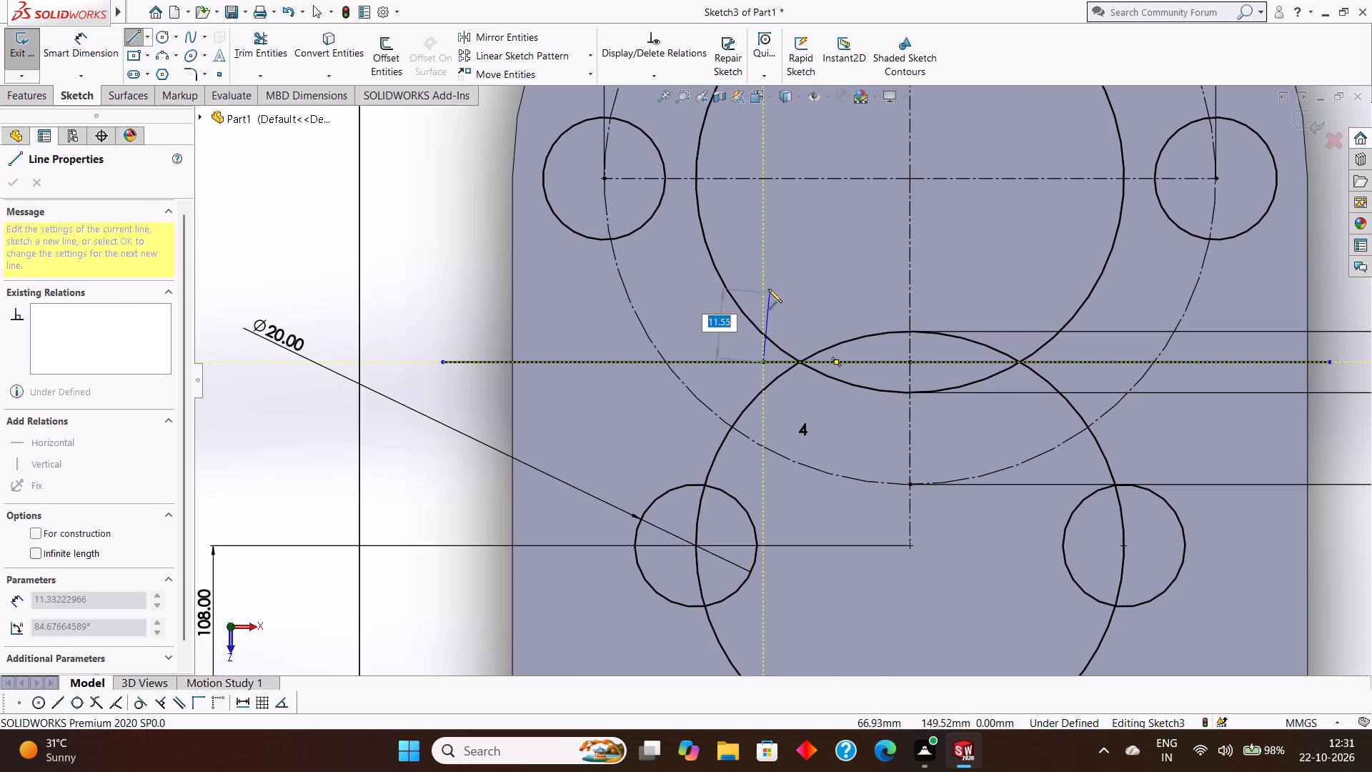
{"action": "left_click", "coordinate": [765, 264]}
{"action": "key", "text": "Escape"}
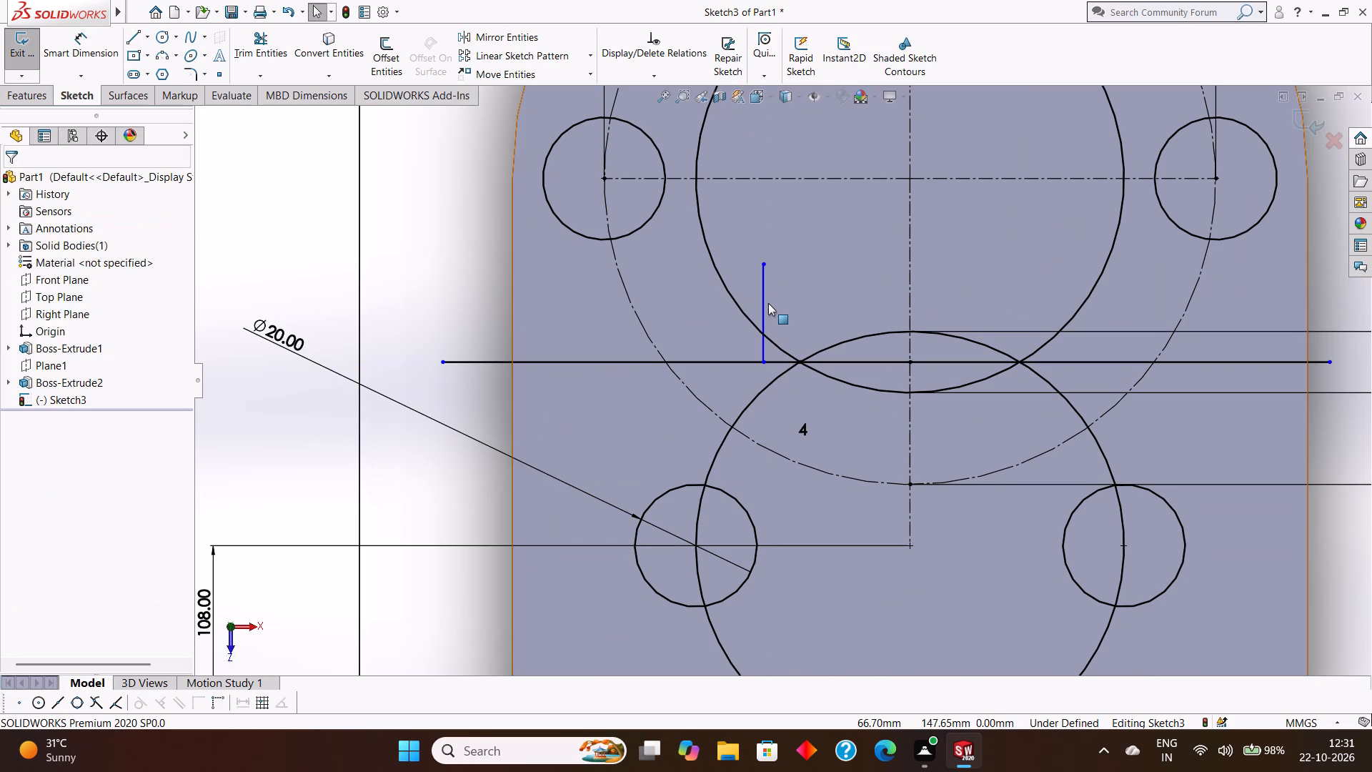
Sketch a solid vertical line about 11 mm long downward from the left end of the 24 mm centerline.
{"action": "key", "text": "Return"}
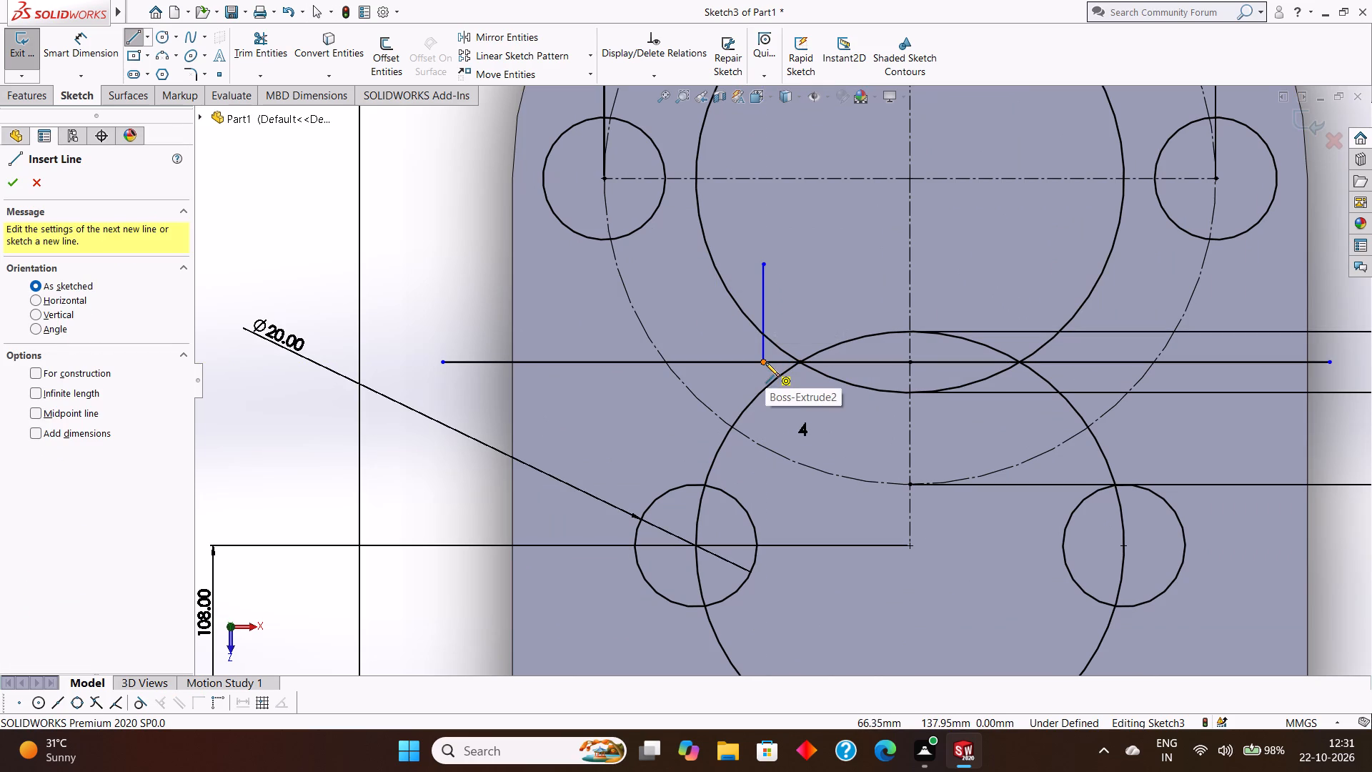
{"action": "left_click", "coordinate": [765, 362]}
{"action": "left_click", "coordinate": [760, 427]}
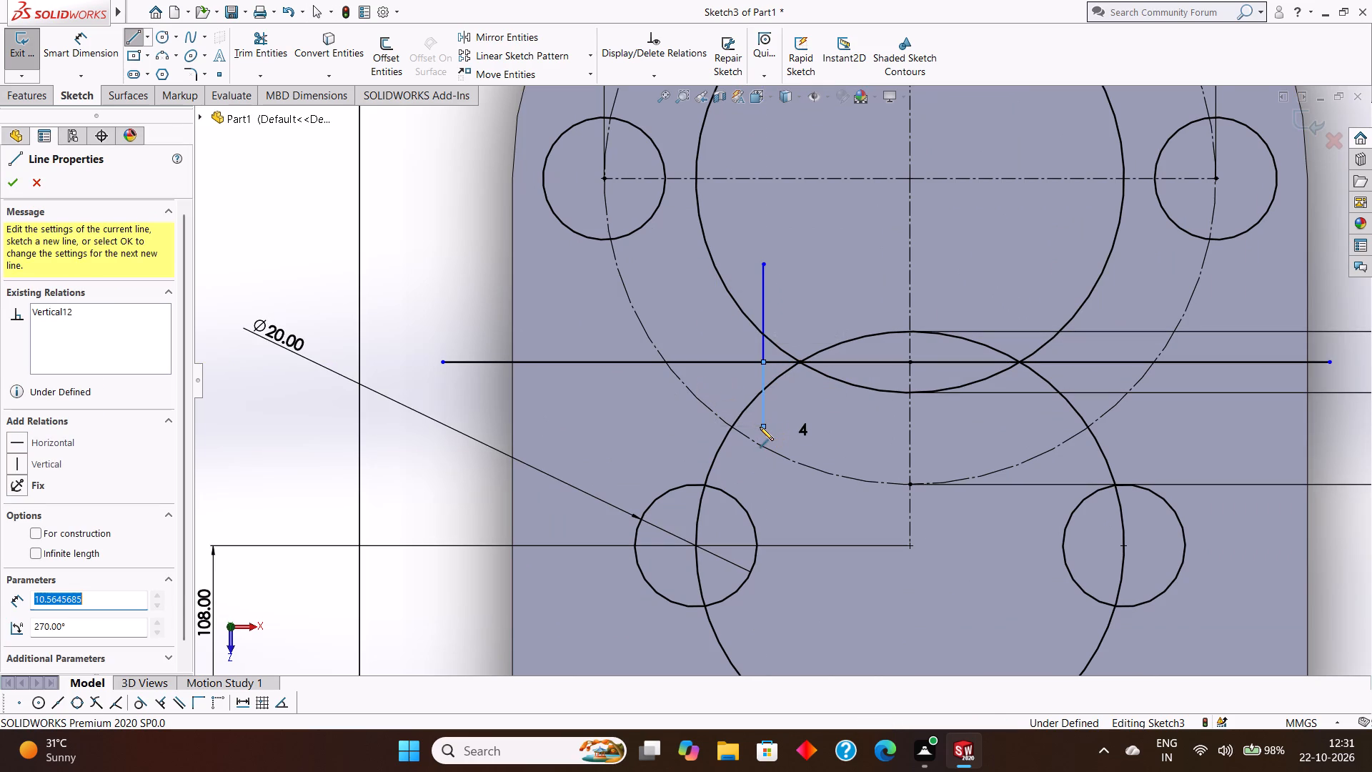
{"action": "key", "text": "Escape"}
{"action": "key", "text": "Escape"}
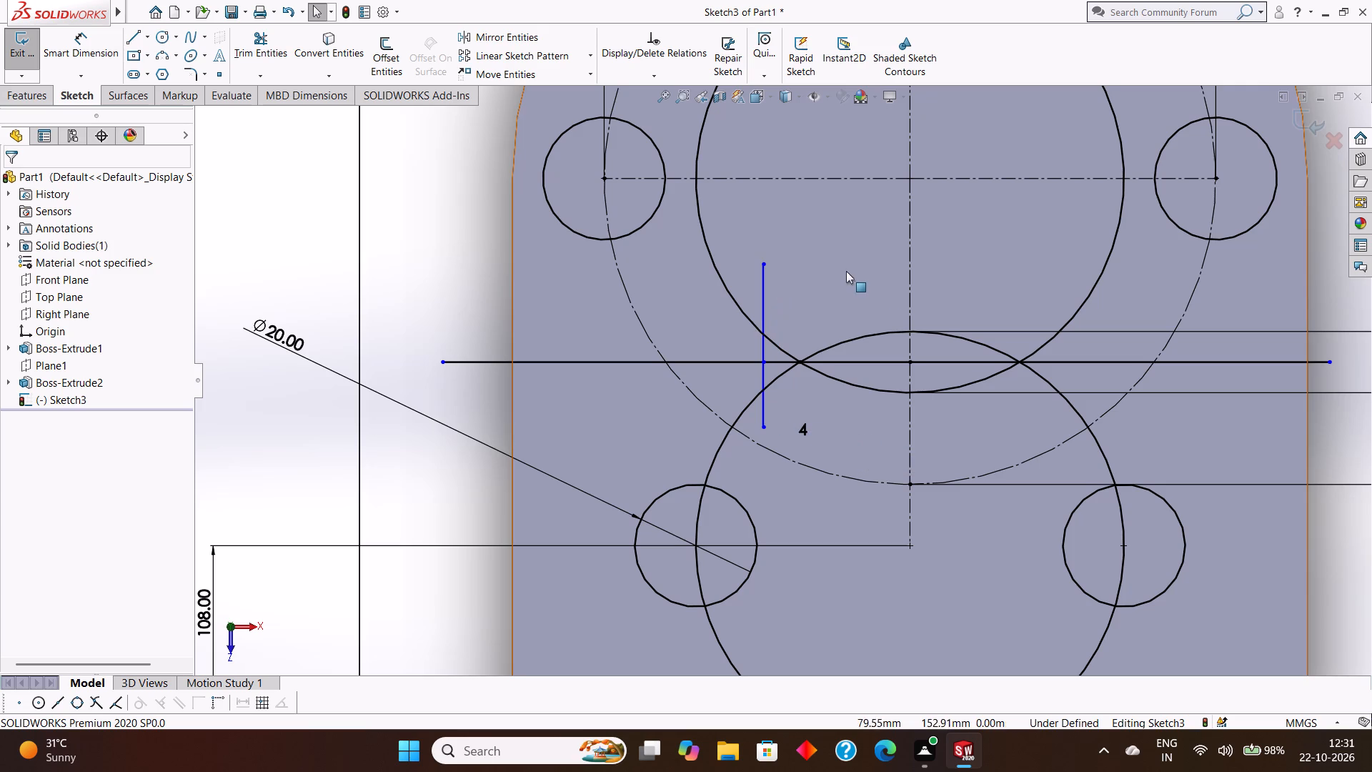
Sketch a 24 mm horizontal centerline rightward from the point where the vertical centerline crosses the horizontal dividing line.
{"action": "left_click", "coordinate": [136, 35]}
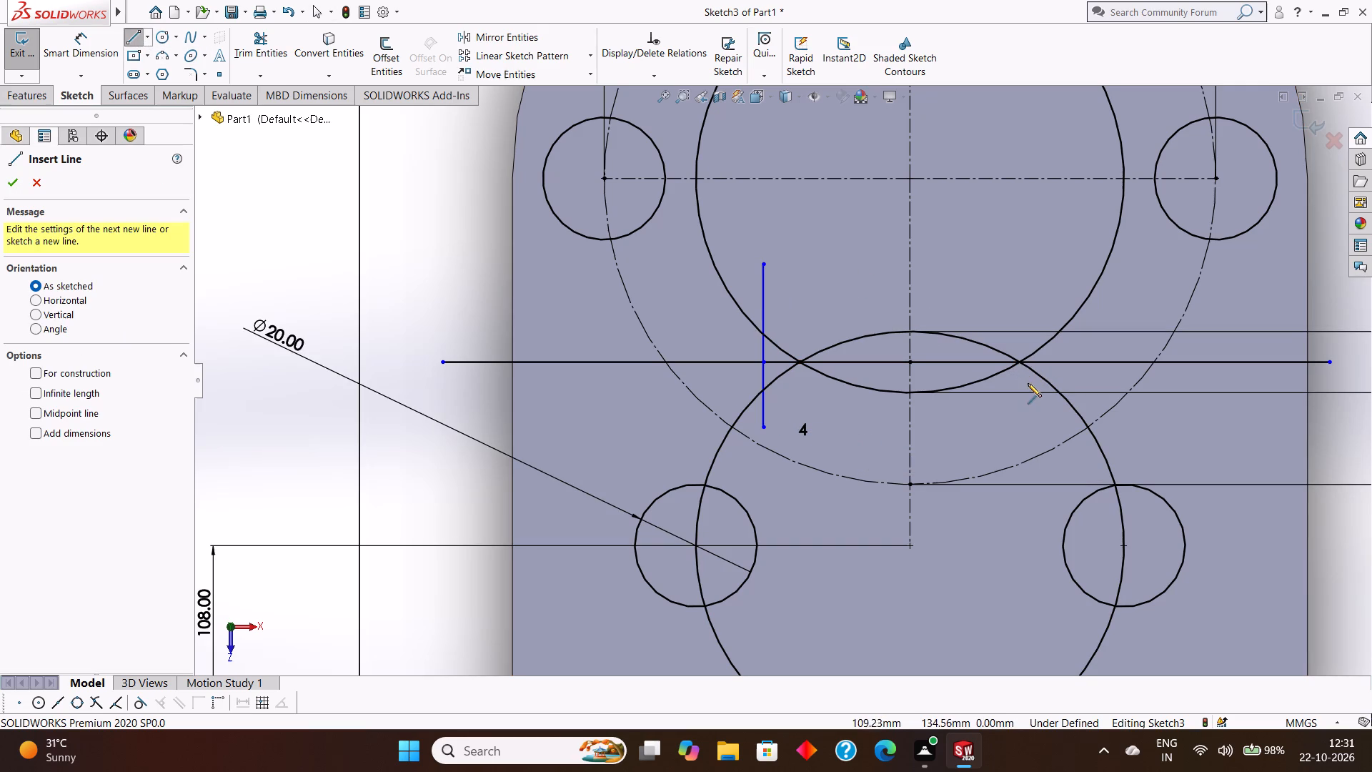
{"action": "key", "text": "Escape"}
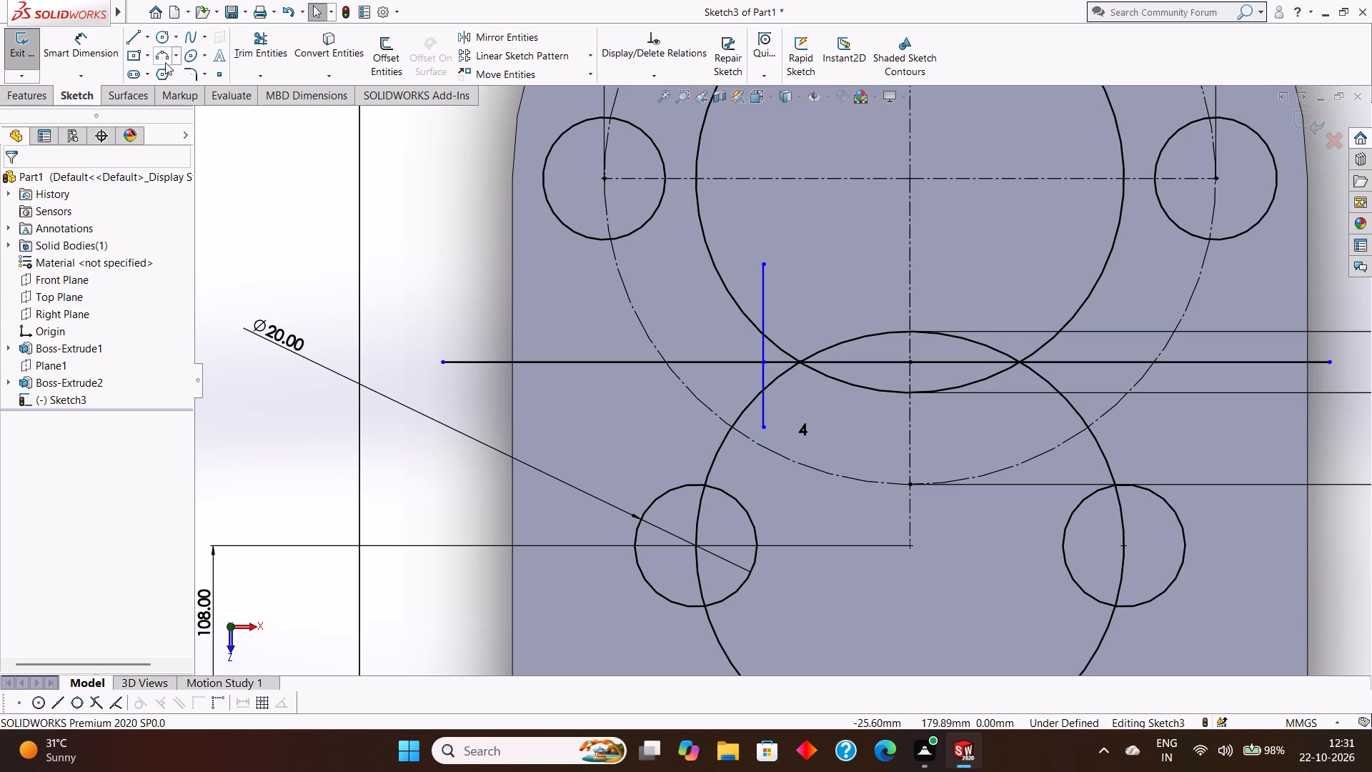
{"action": "left_click", "coordinate": [148, 38]}
{"action": "left_click", "coordinate": [152, 74]}
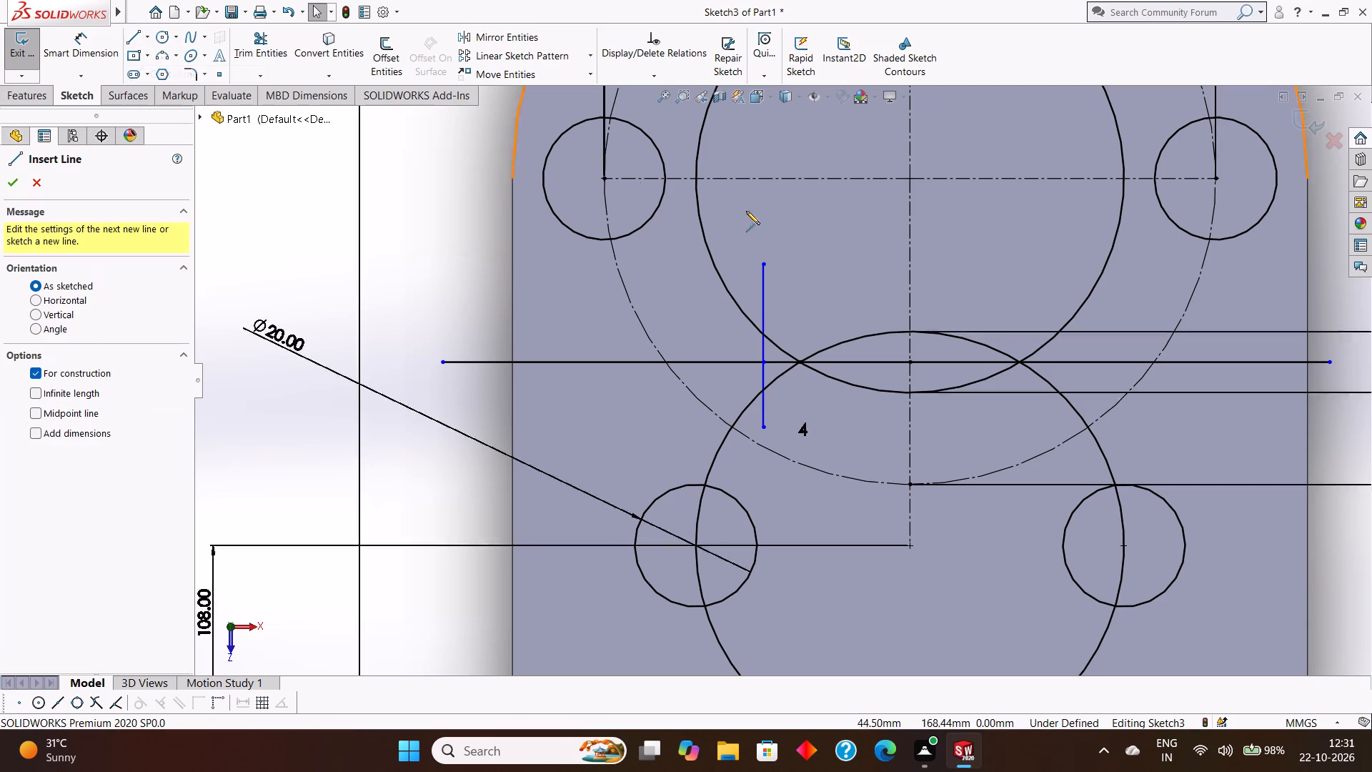
{"action": "left_click", "coordinate": [910, 361]}
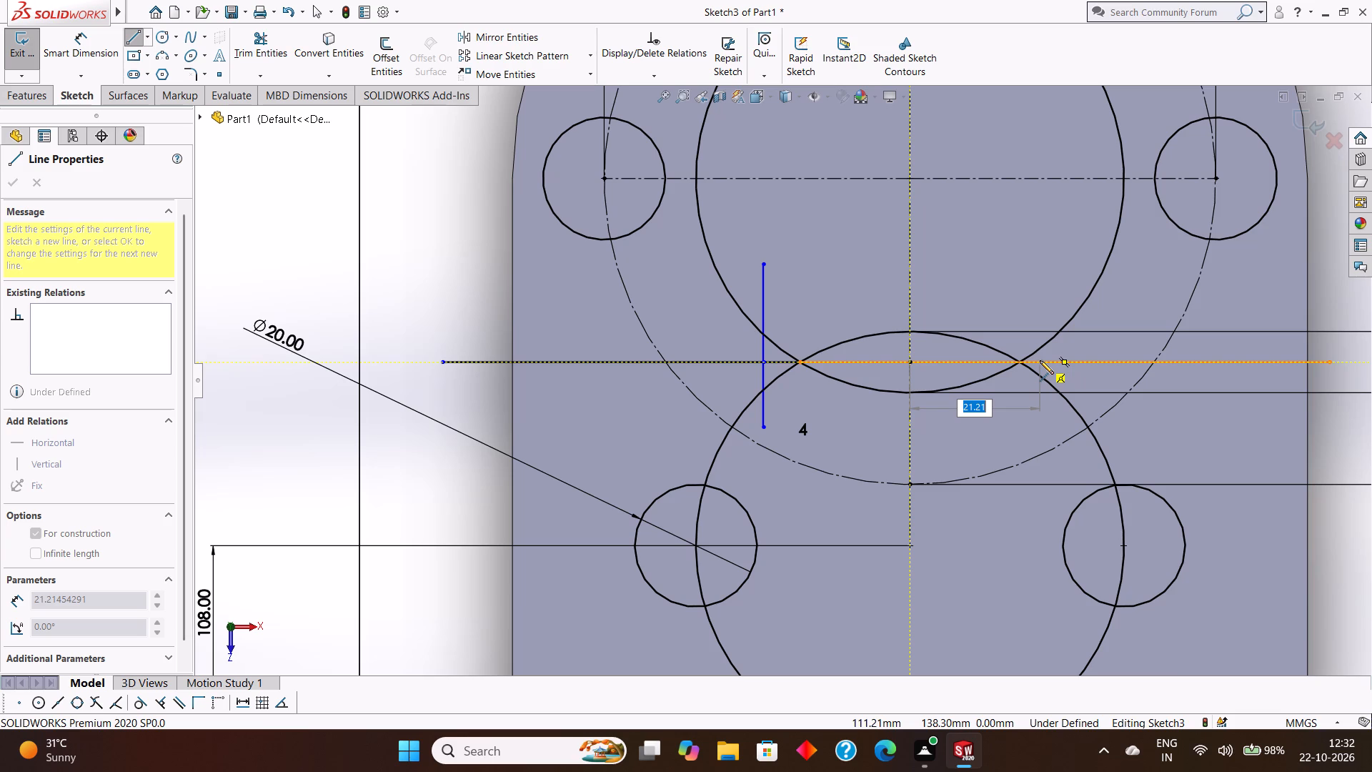
{"action": "type", "text": "24"}
{"action": "key", "text": "Return"}
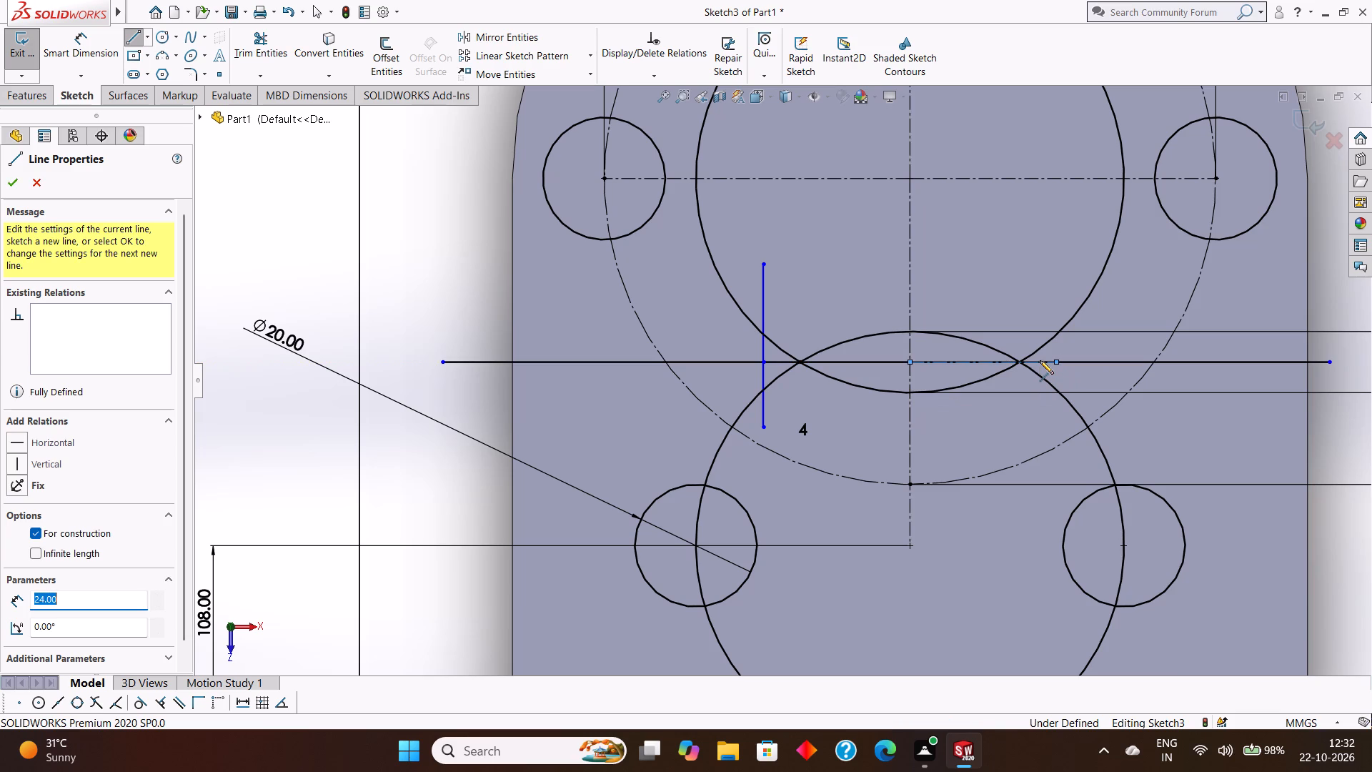
{"action": "key", "text": "Escape"}
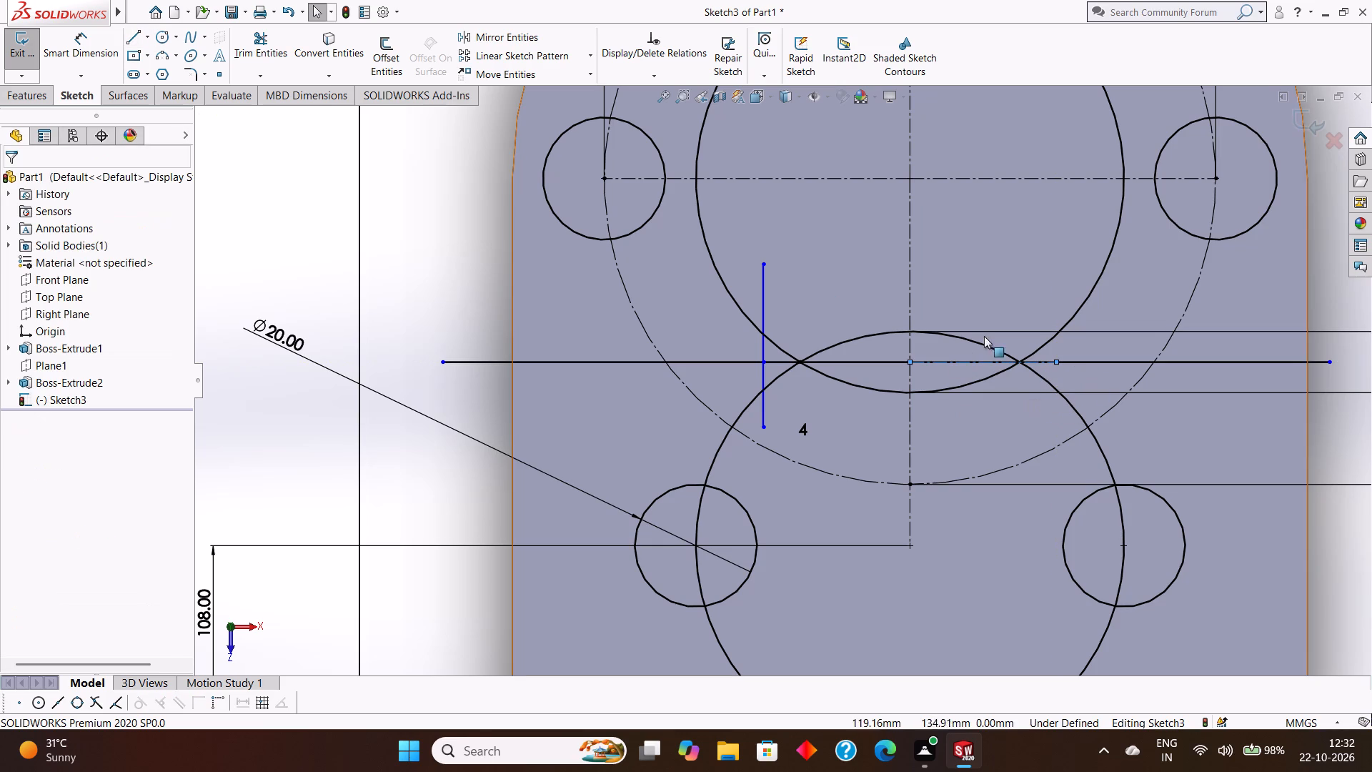
Sketch a solid vertical line about 20 mm long upward from the right end of the new 24 mm centerline.
{"action": "scroll", "coordinate": [1000, 352], "scroll_direction": "down", "scroll_amount": 8}
{"action": "scroll", "coordinate": [1033, 391], "scroll_direction": "up", "scroll_amount": 3}
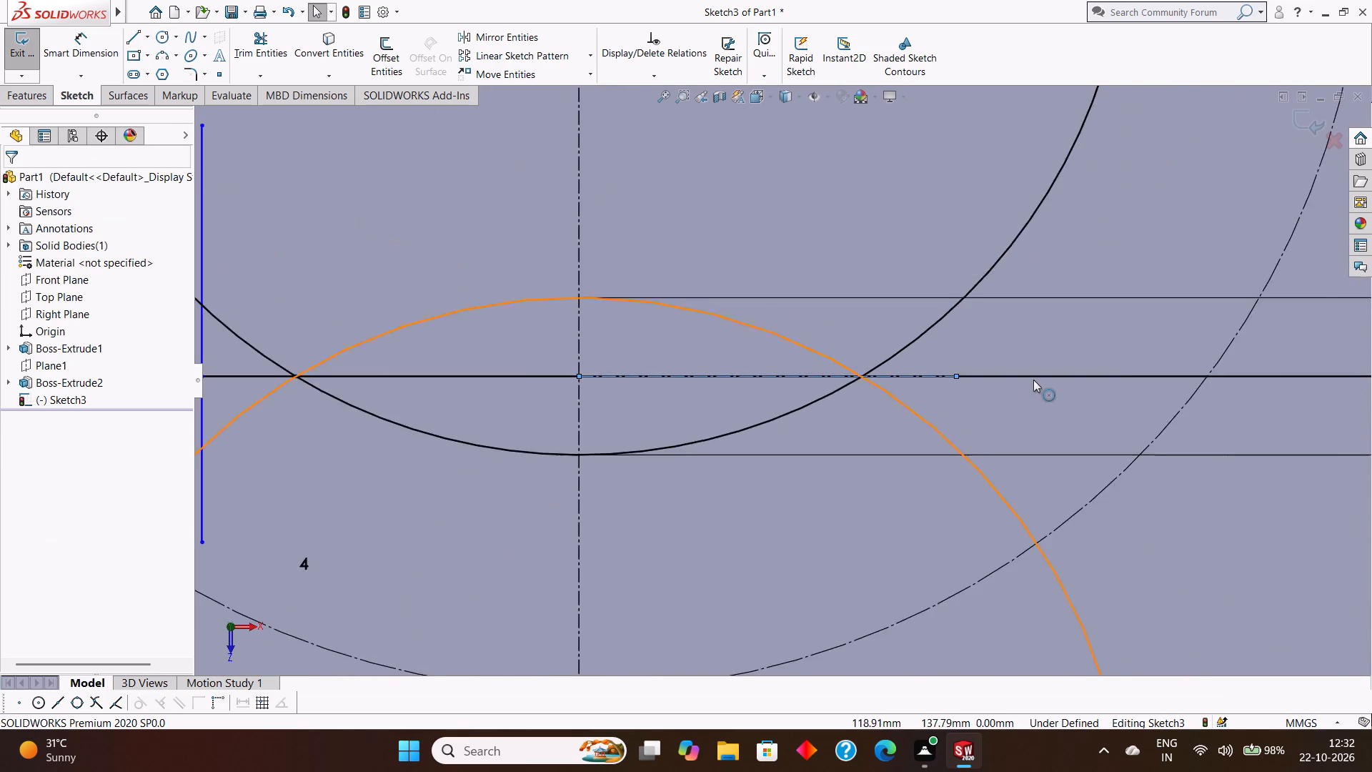
{"action": "scroll", "coordinate": [1033, 380], "scroll_direction": "up", "scroll_amount": 4}
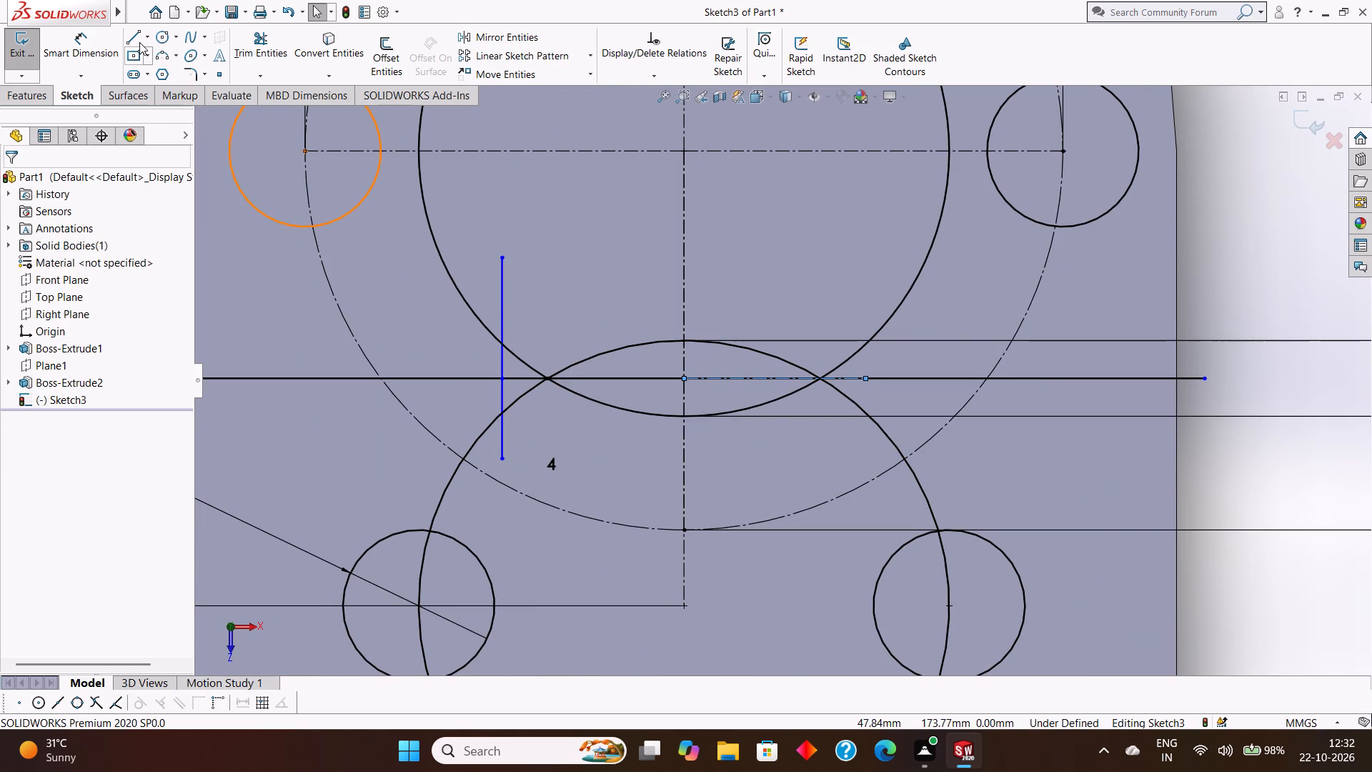
{"action": "left_click", "coordinate": [139, 42]}
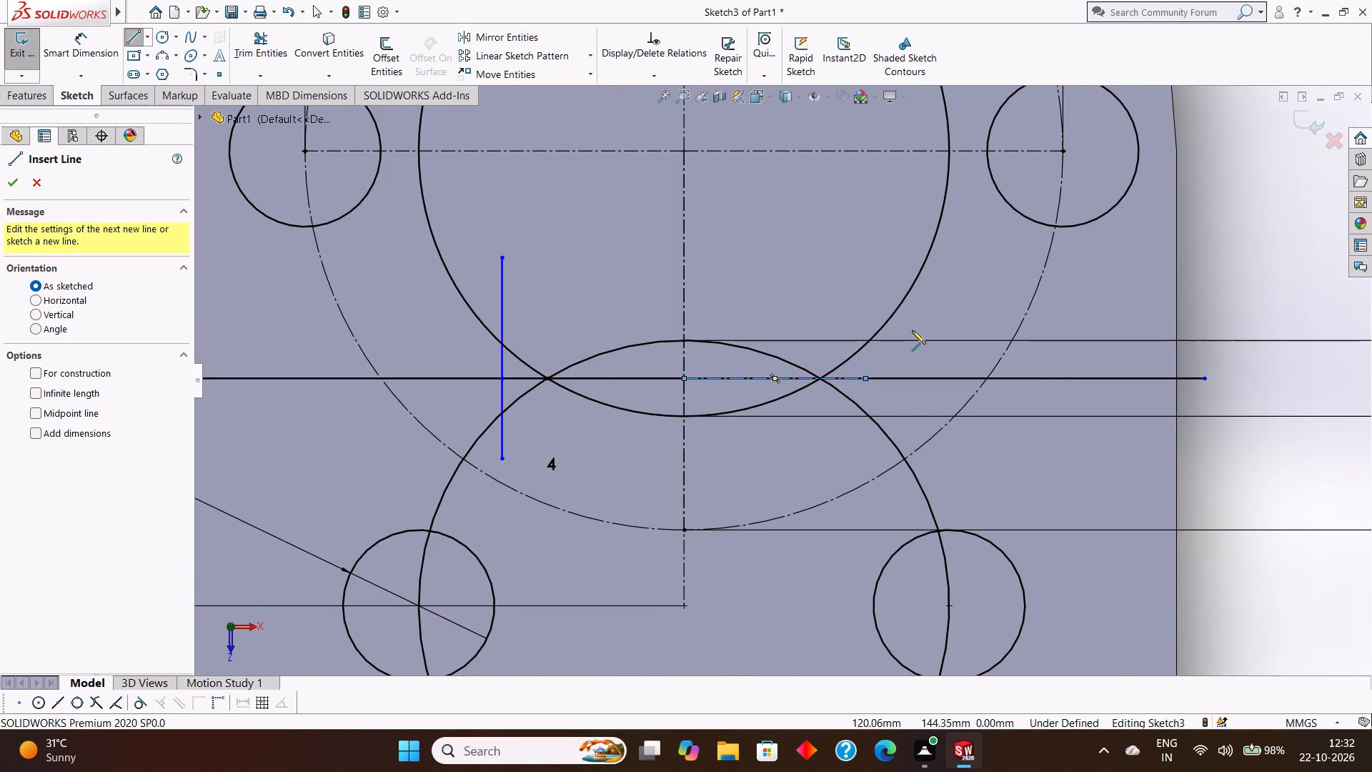
{"action": "scroll", "coordinate": [912, 330], "scroll_direction": "up", "scroll_amount": 1}
{"action": "scroll", "coordinate": [852, 355], "scroll_direction": "up", "scroll_amount": 2}
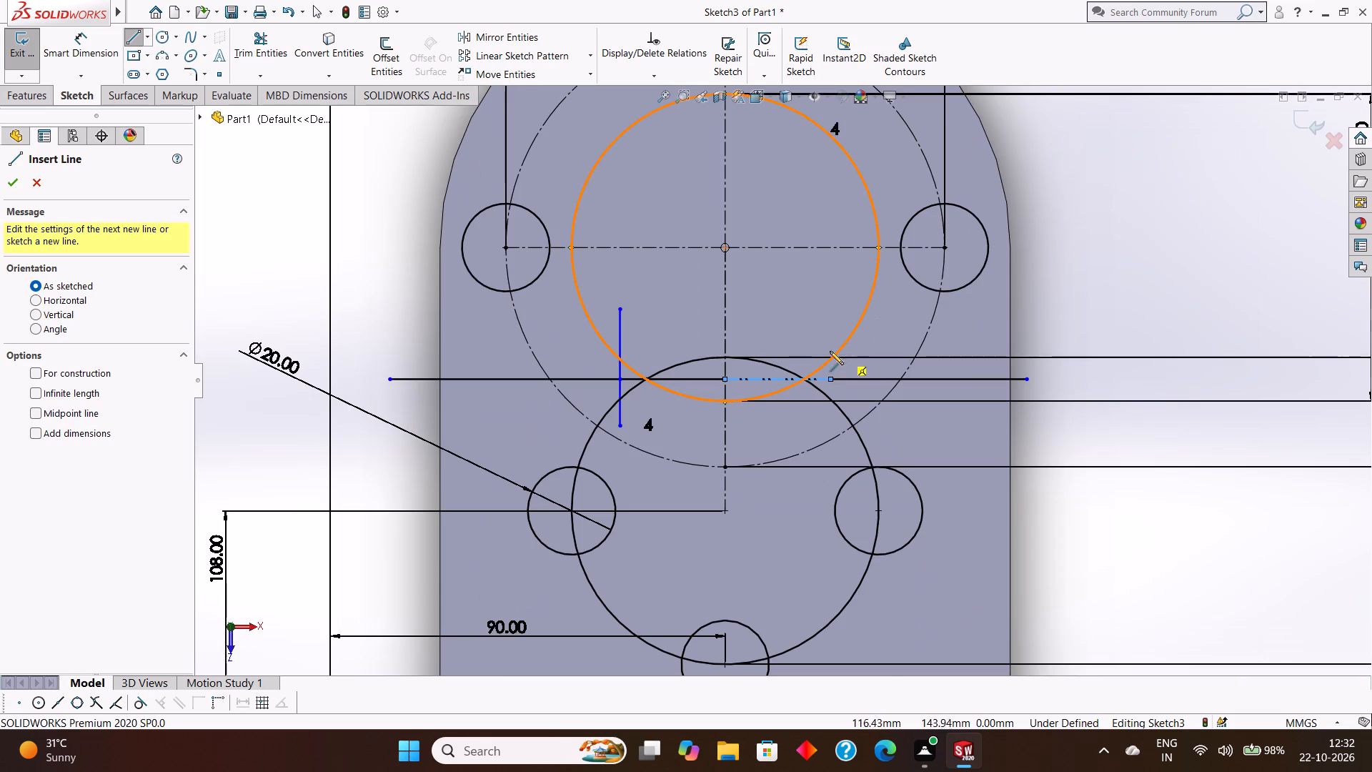
{"action": "left_click", "coordinate": [830, 378]}
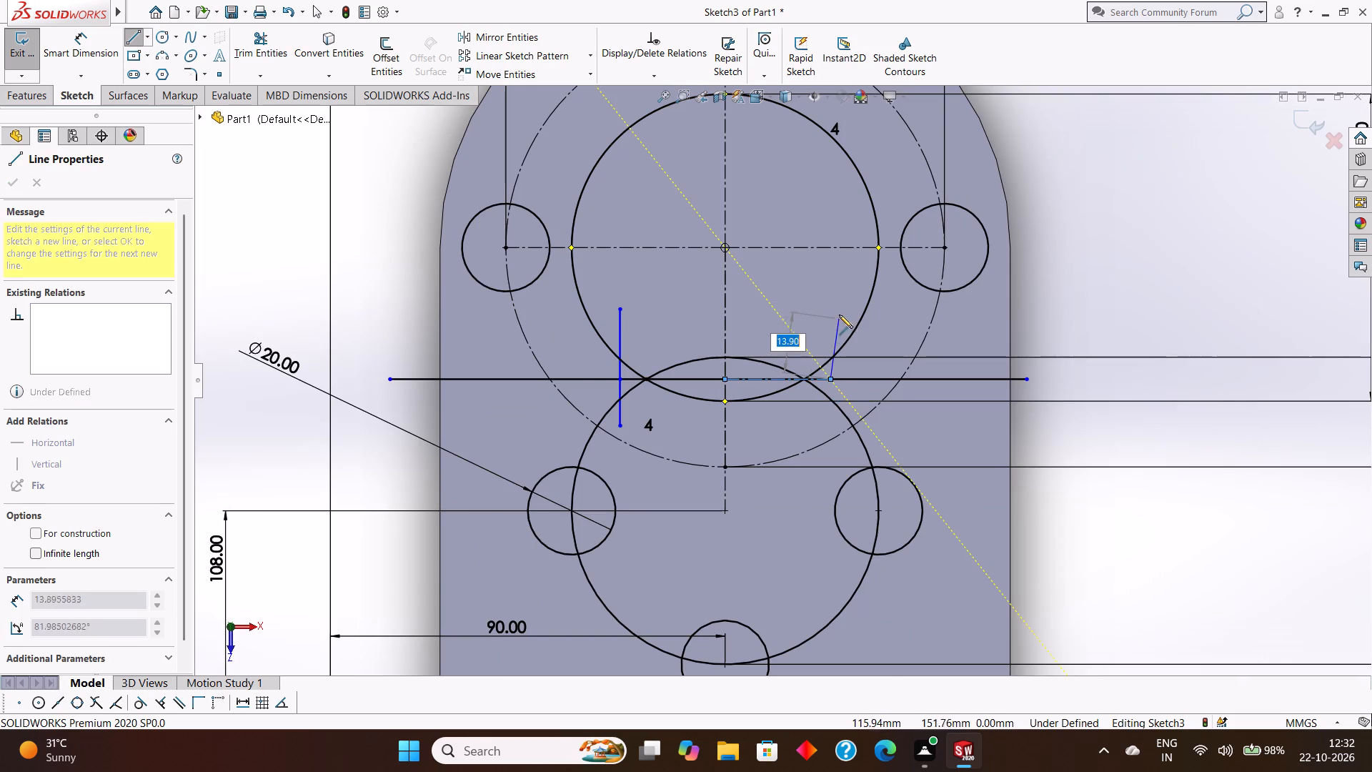
{"action": "left_click", "coordinate": [833, 292]}
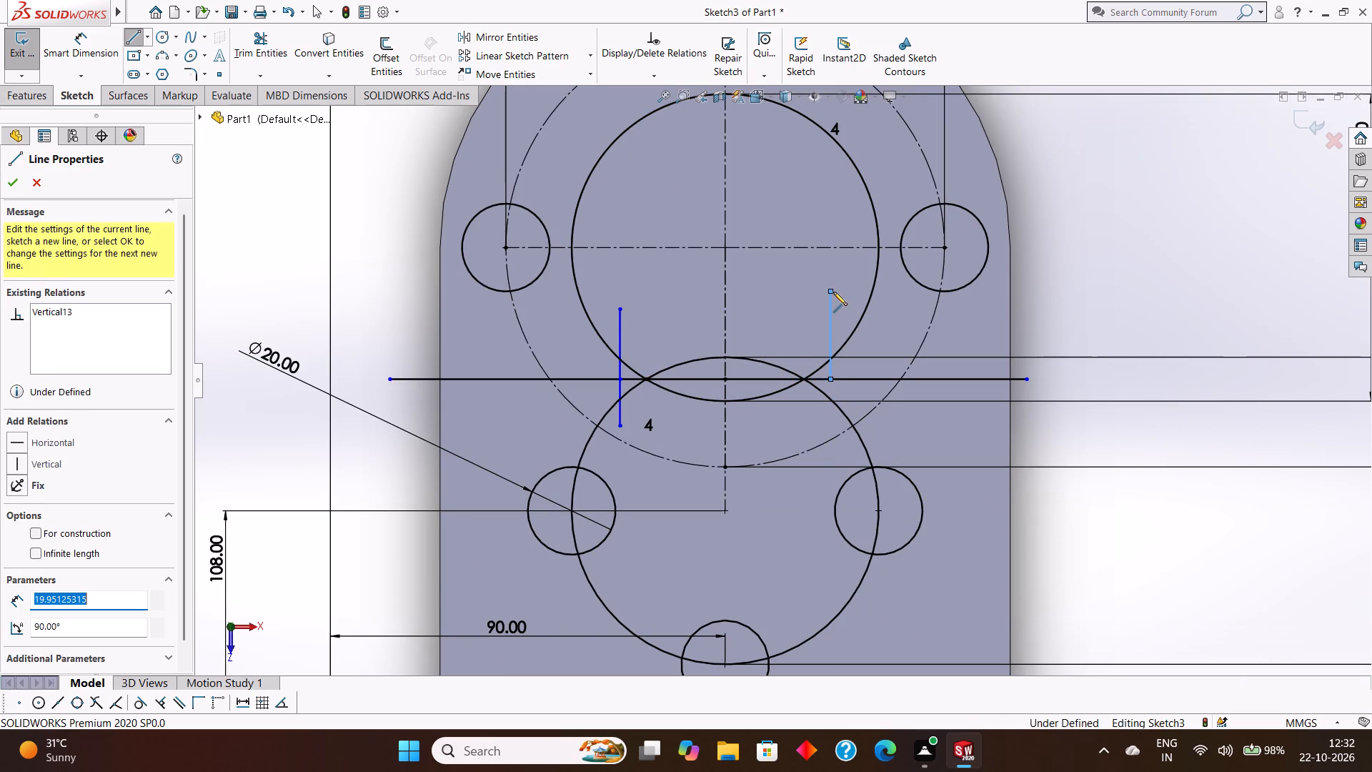
{"action": "key", "text": "Escape"}
{"action": "key", "text": "Escape"}
Sketch a solid vertical line about 12 mm long downward from the right end of the 24 mm centerline.
{"action": "key", "text": "Return"}
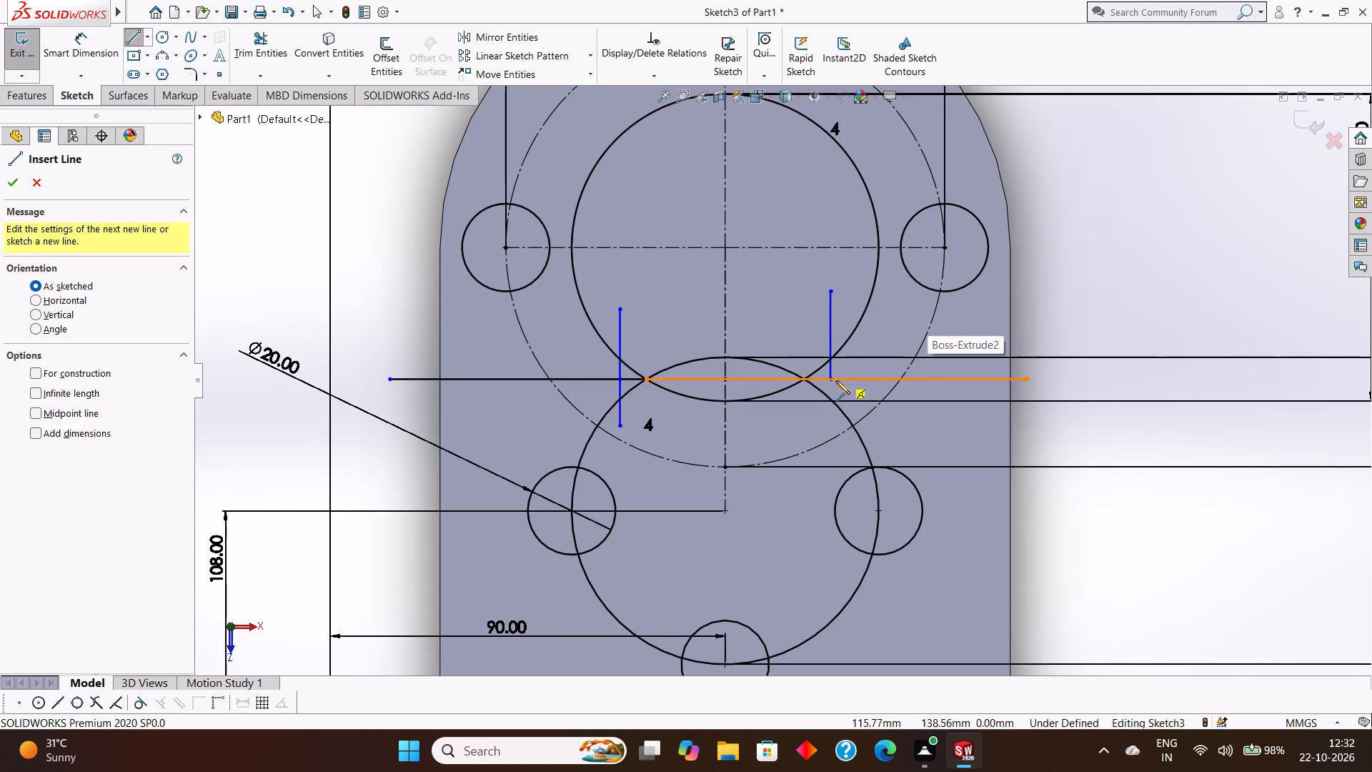
{"action": "left_click", "coordinate": [830, 380]}
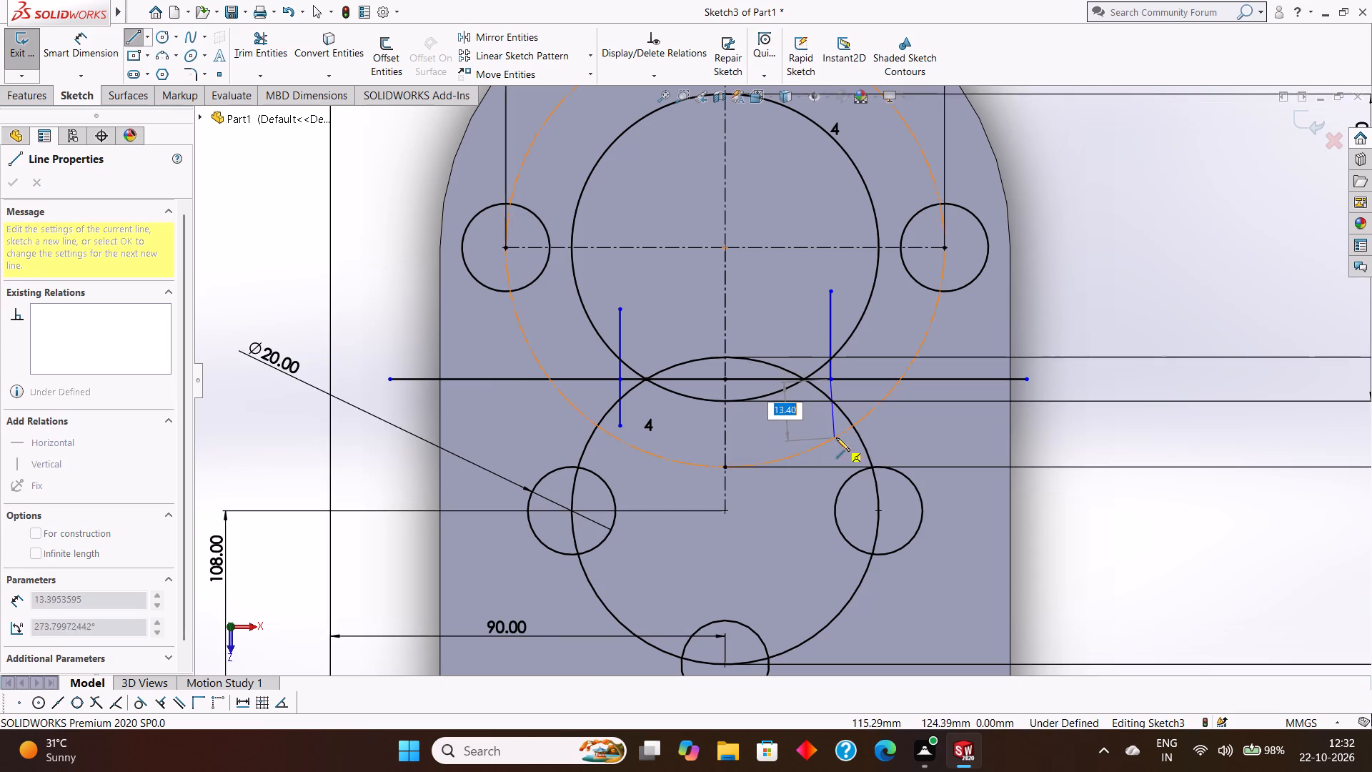
{"action": "left_click", "coordinate": [829, 431]}
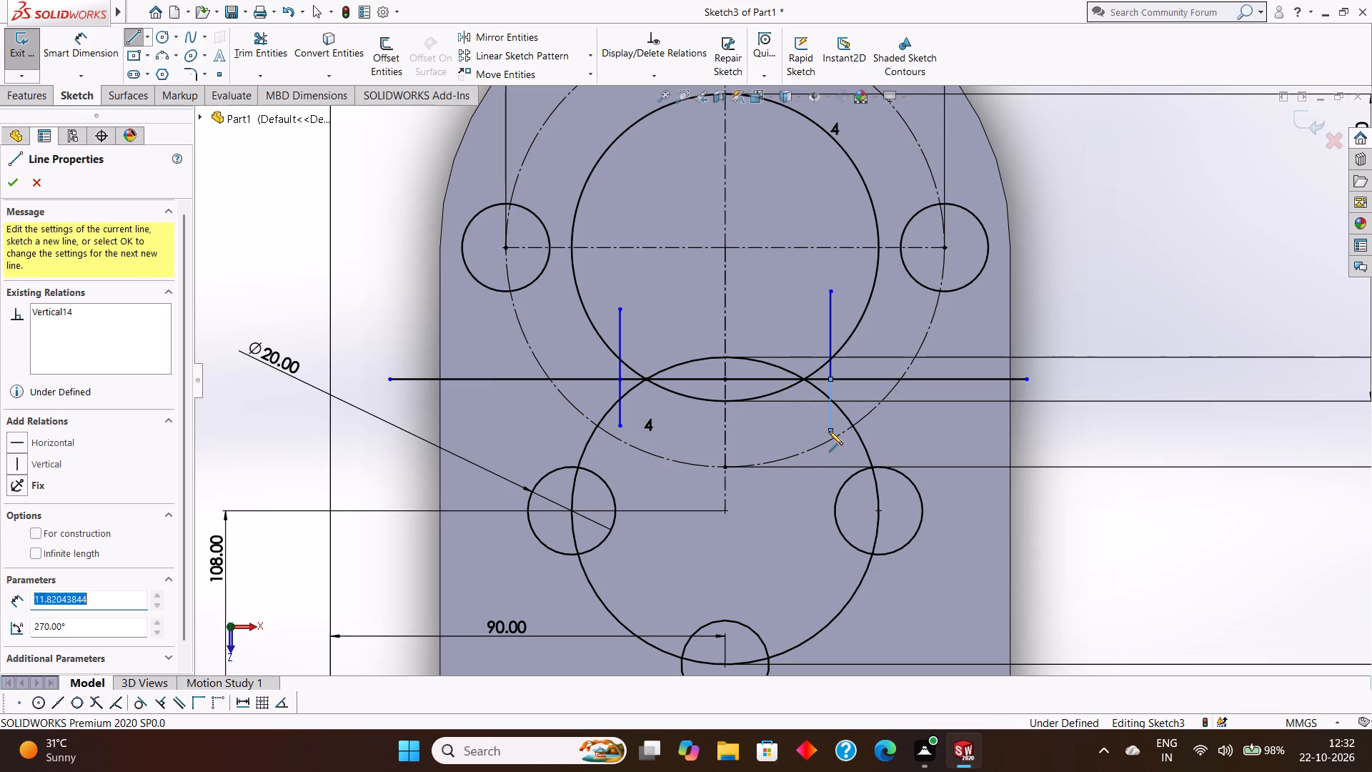
{"action": "key", "text": "Escape"}
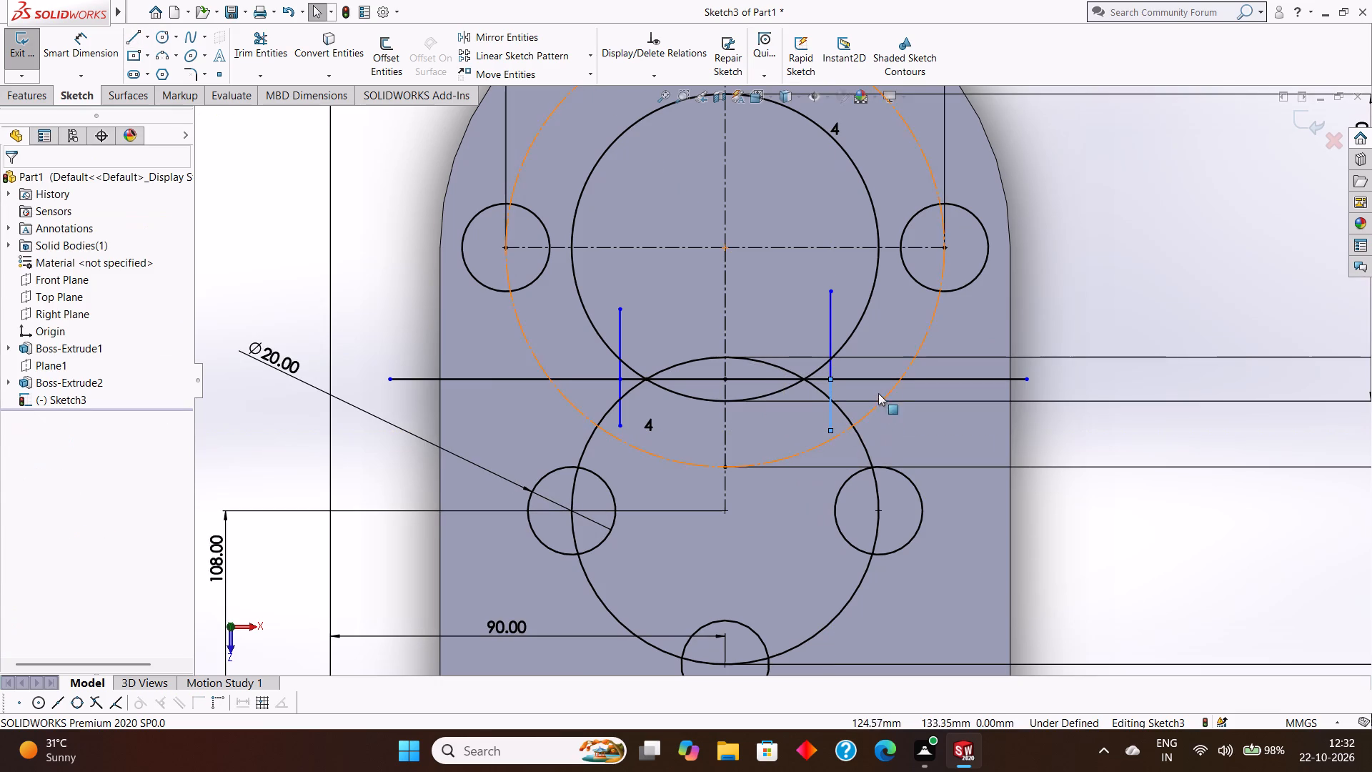
Trim the upper and lower ends of both offset vertical lines back to the two 70 mm circles.
{"action": "scroll", "coordinate": [637, 375], "scroll_direction": "up", "scroll_amount": 2}
{"action": "scroll", "coordinate": [663, 351], "scroll_direction": "down", "scroll_amount": 3}
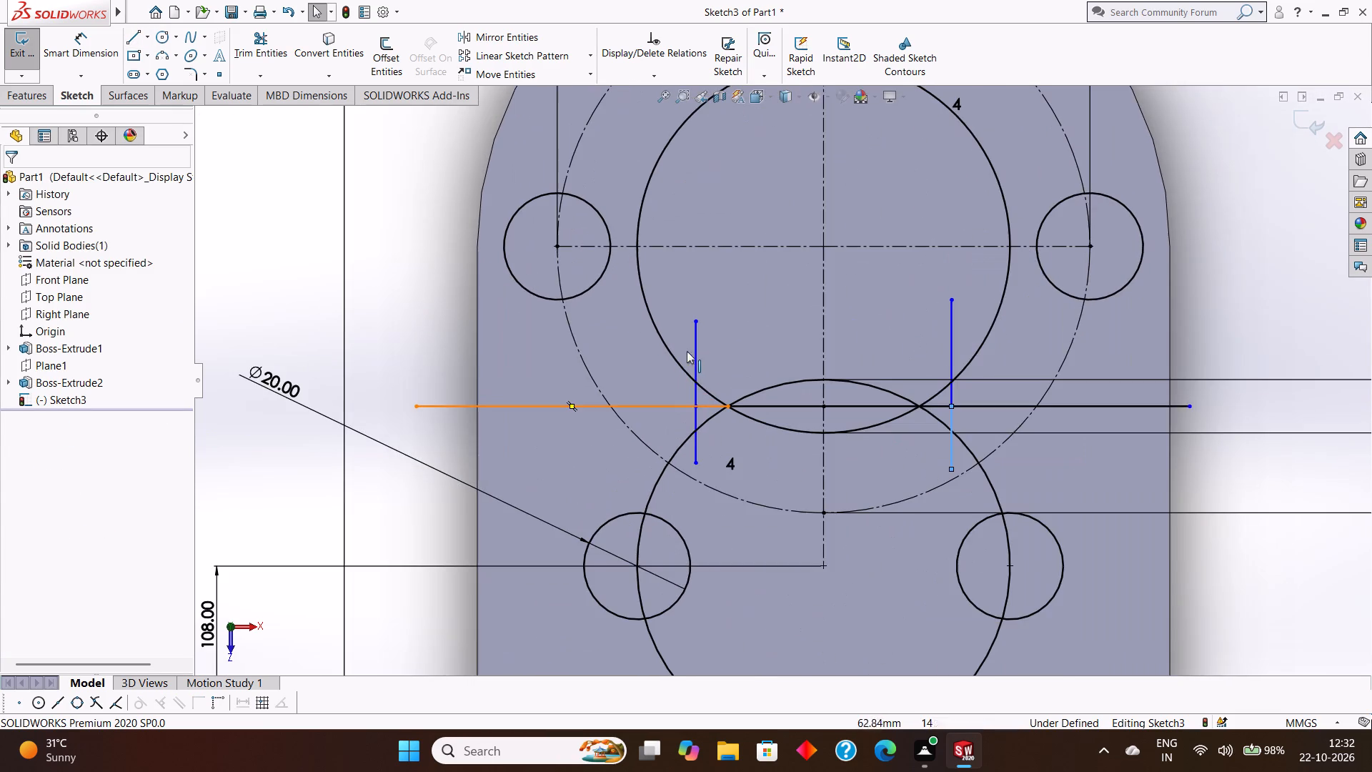
{"action": "scroll", "coordinate": [717, 367], "scroll_direction": "down", "scroll_amount": 1}
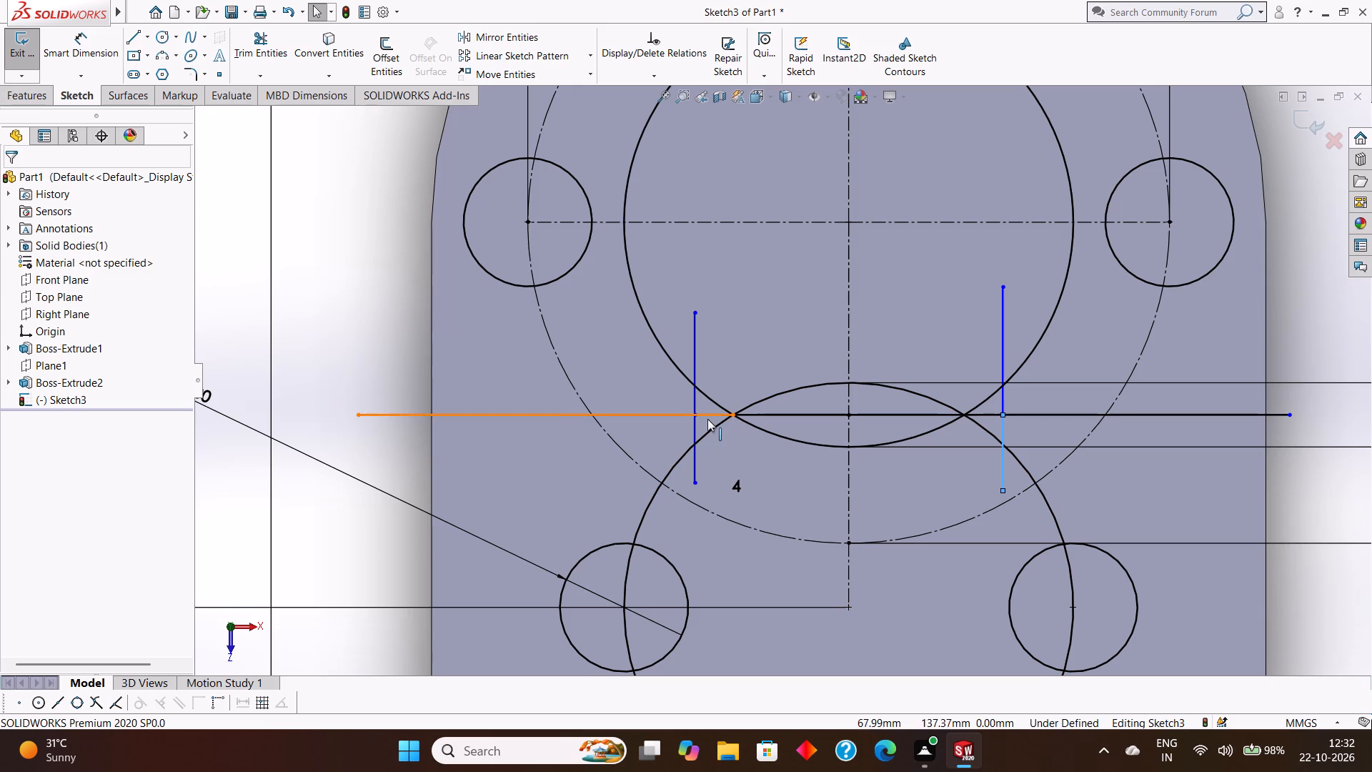
{"action": "left_click", "coordinate": [258, 46]}
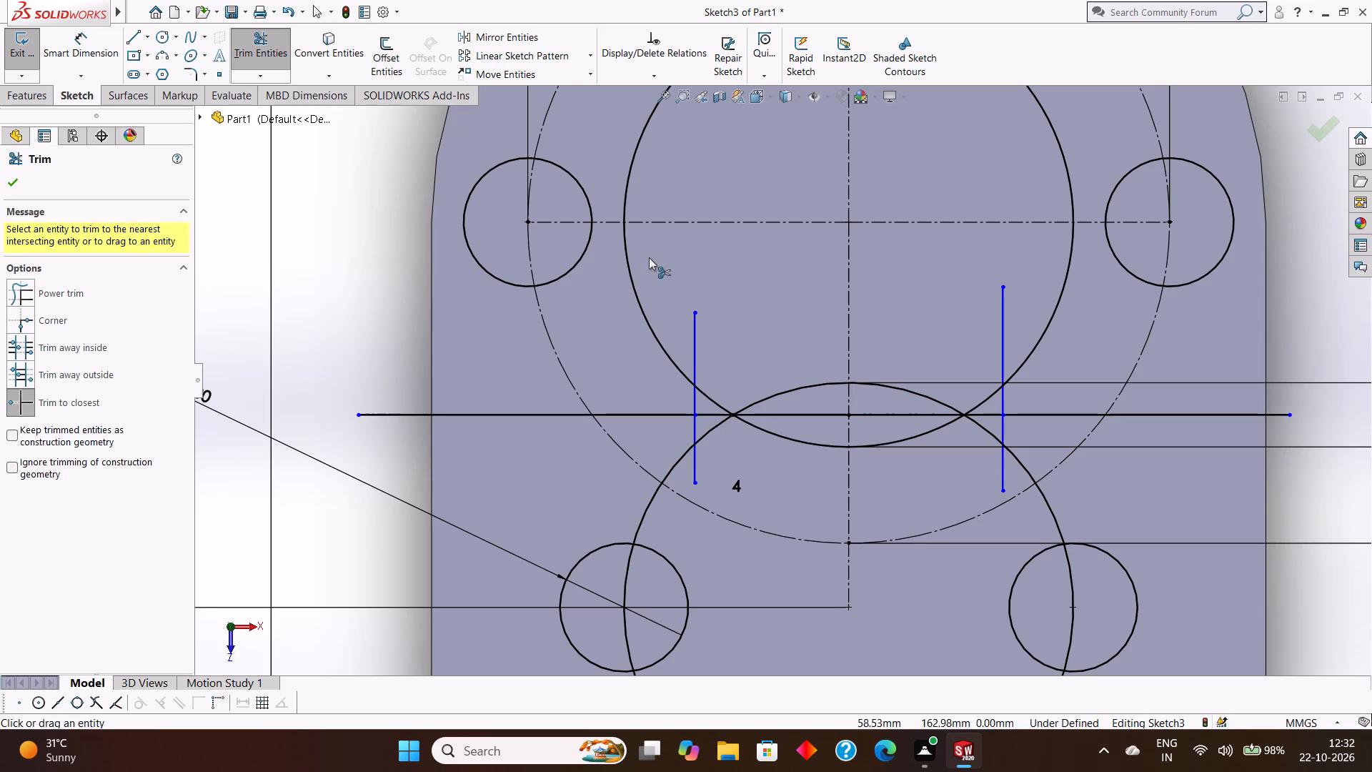
{"action": "left_click", "coordinate": [692, 325]}
{"action": "scroll", "coordinate": [695, 472], "scroll_direction": "down", "scroll_amount": 4}
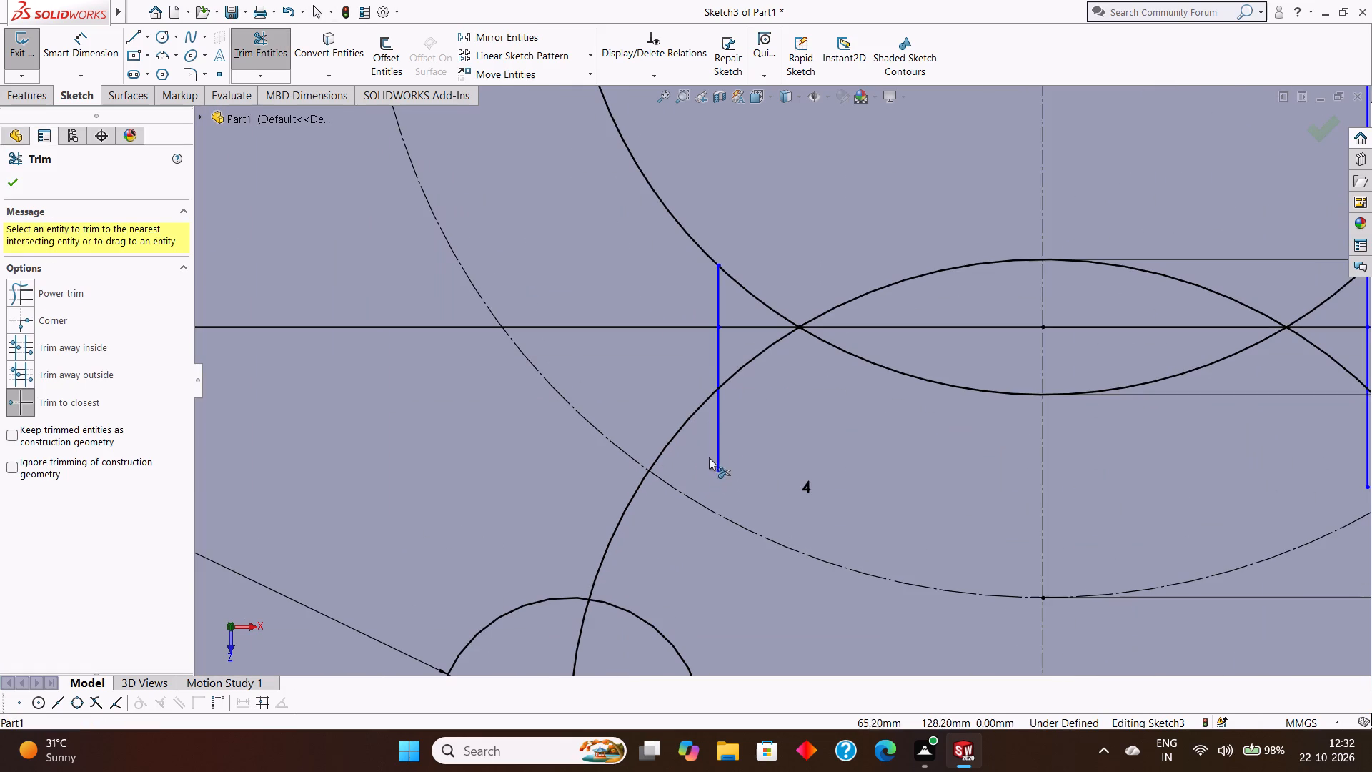
{"action": "left_click", "coordinate": [720, 440]}
{"action": "scroll", "coordinate": [737, 437], "scroll_direction": "up", "scroll_amount": 4}
{"action": "scroll", "coordinate": [1047, 349], "scroll_direction": "up", "scroll_amount": 2}
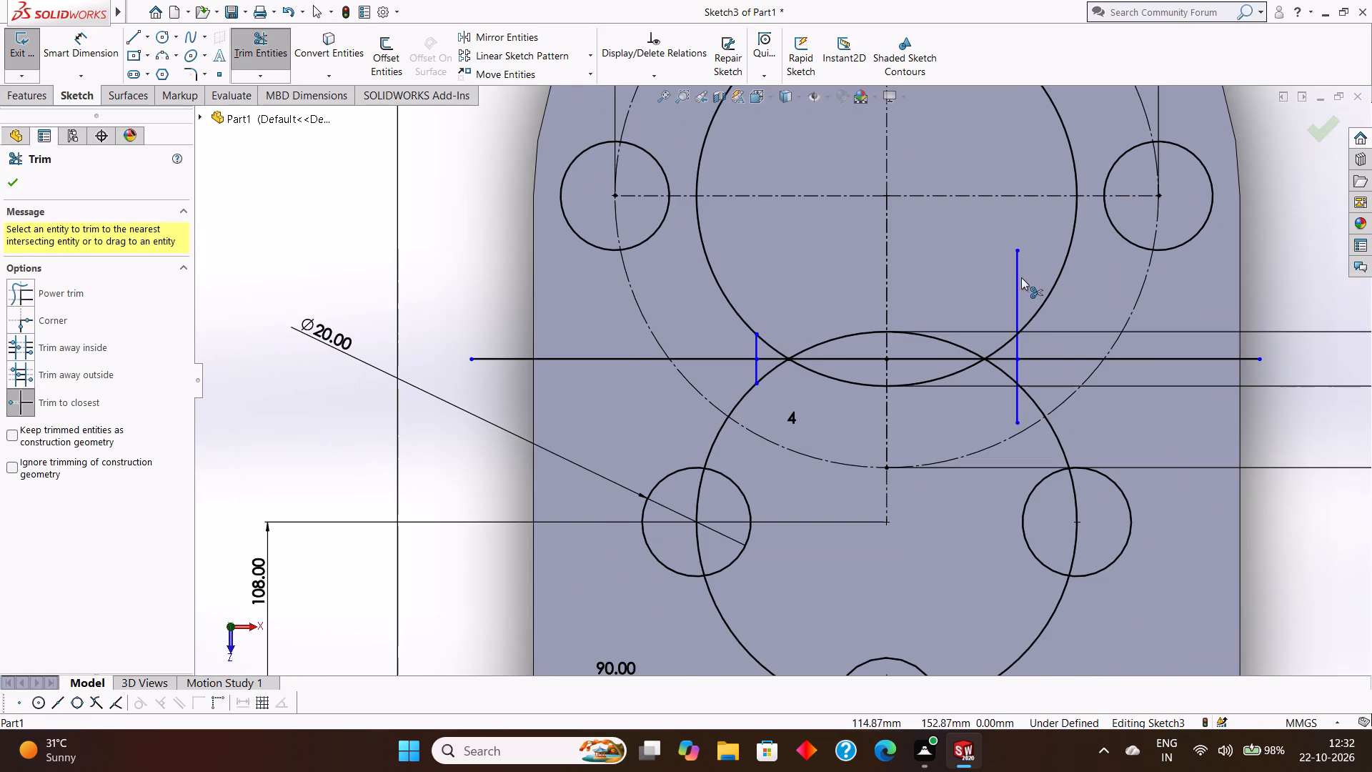
{"action": "left_click", "coordinate": [1019, 274]}
{"action": "left_click", "coordinate": [1017, 408]}
Trim away the overlapping arcs of the two 70 mm circles that lie between the short vertical lines.
{"action": "scroll", "coordinate": [1017, 407], "scroll_direction": "up", "scroll_amount": 1}
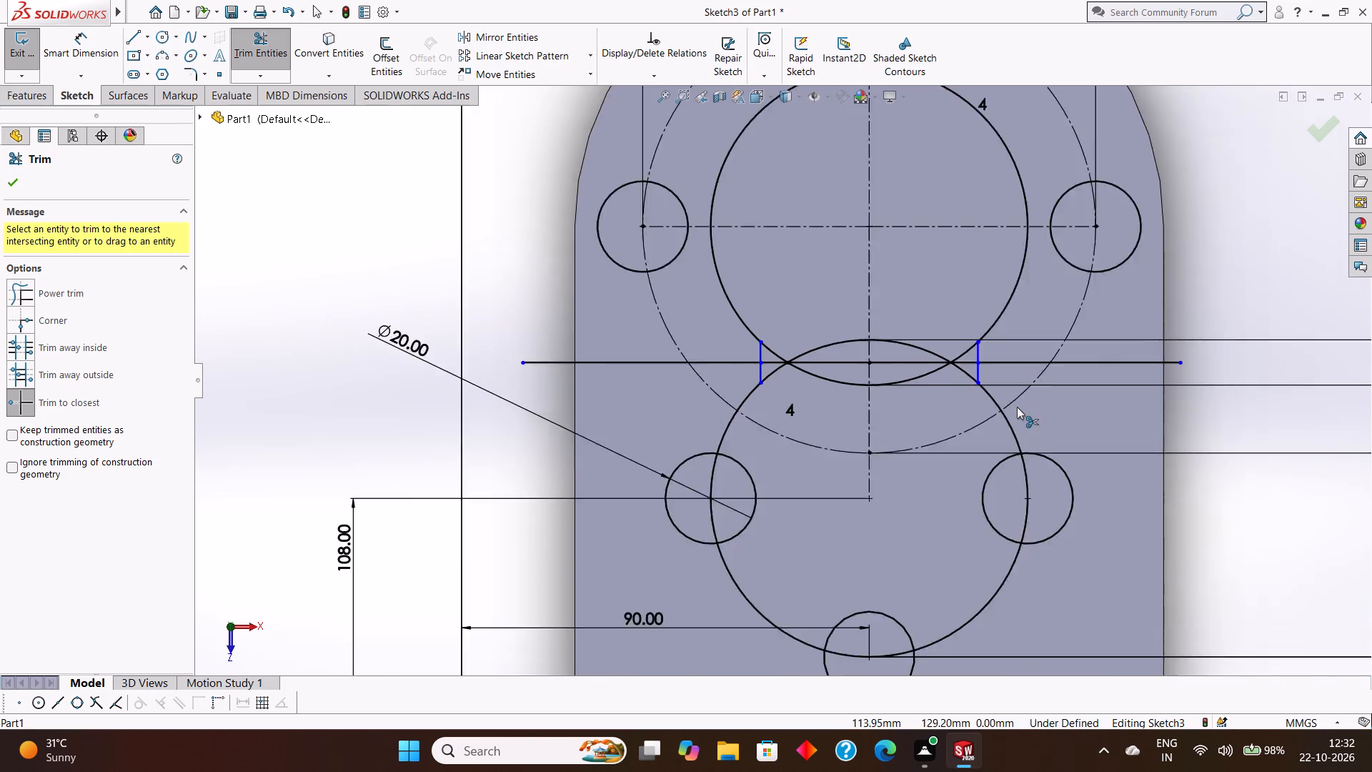
{"action": "scroll", "coordinate": [1017, 407], "scroll_direction": "up", "scroll_amount": 1}
{"action": "scroll", "coordinate": [819, 388], "scroll_direction": "down", "scroll_amount": 3}
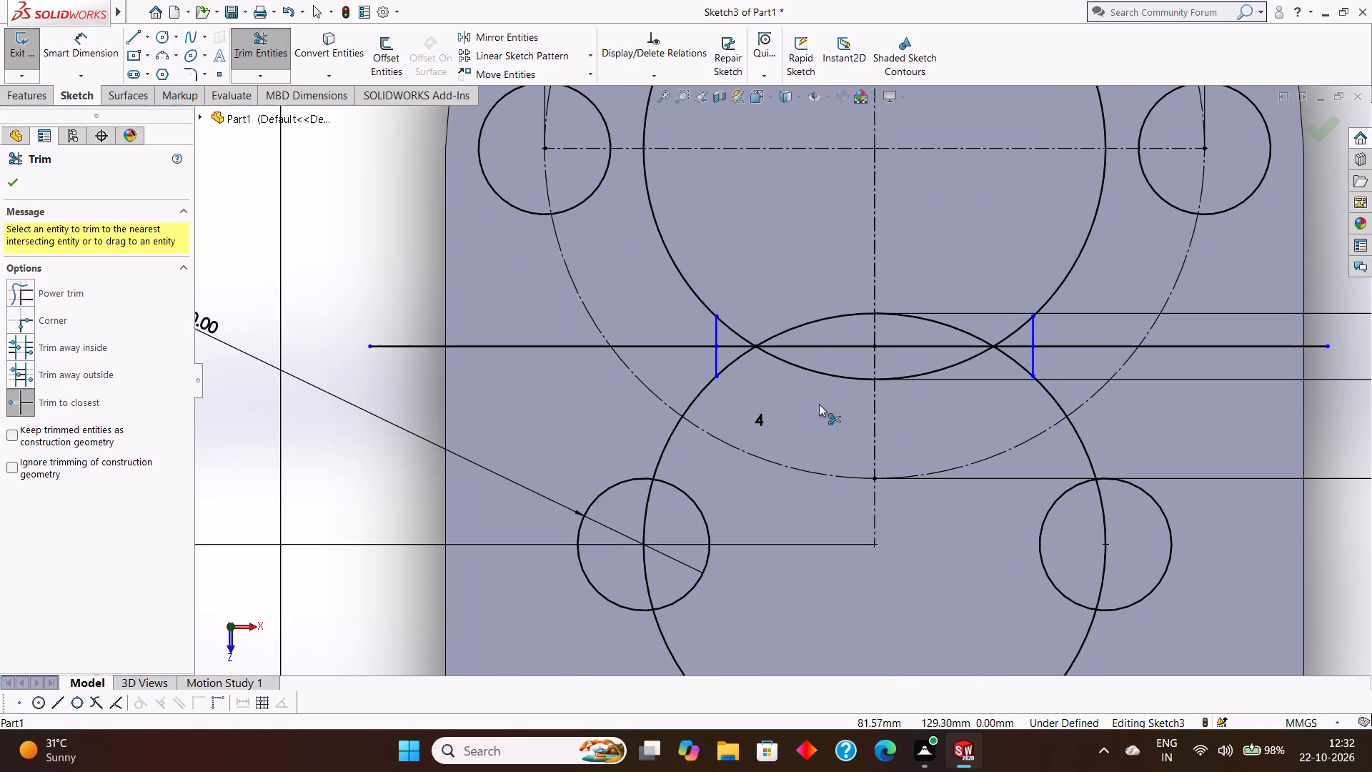
{"action": "scroll", "coordinate": [819, 404], "scroll_direction": "up", "scroll_amount": 1}
{"action": "left_click", "coordinate": [811, 330]}
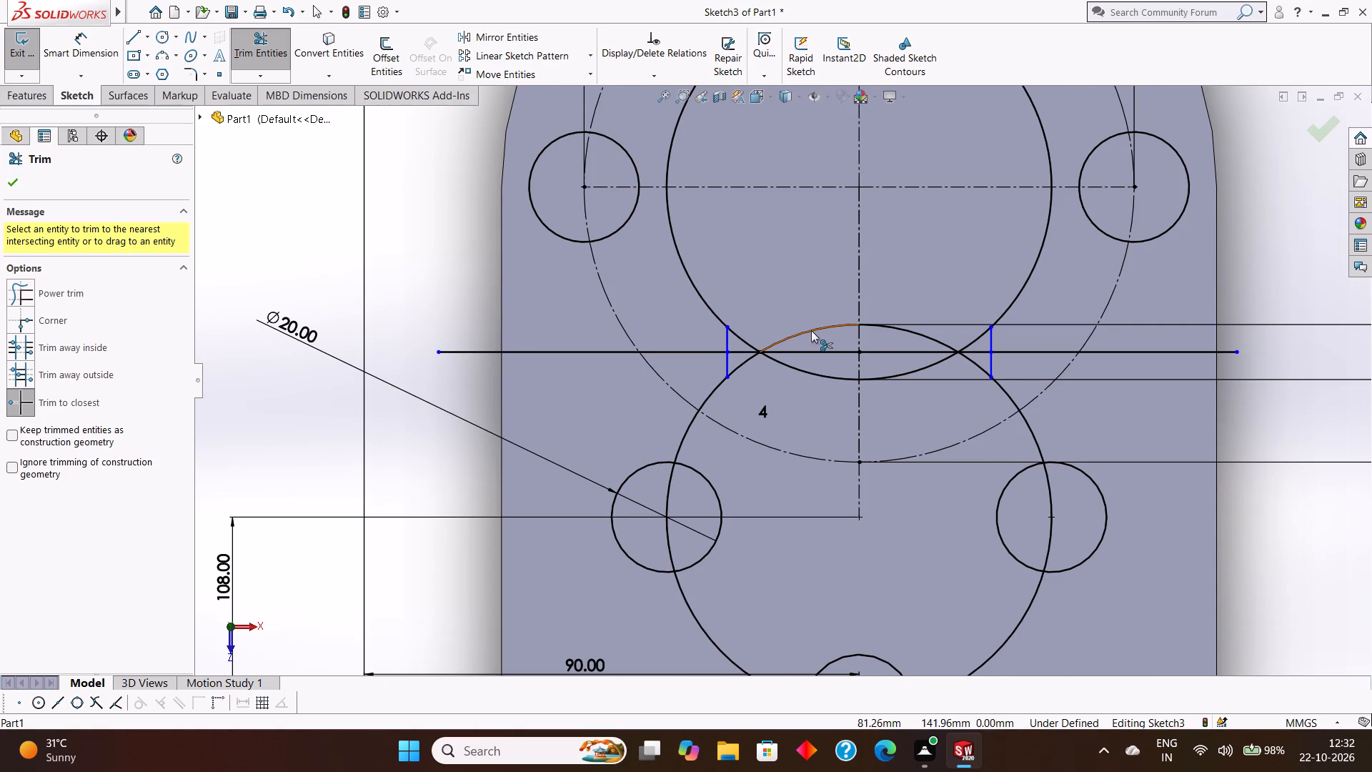
{"action": "left_click", "coordinate": [898, 329]}
{"action": "left_click", "coordinate": [912, 368]}
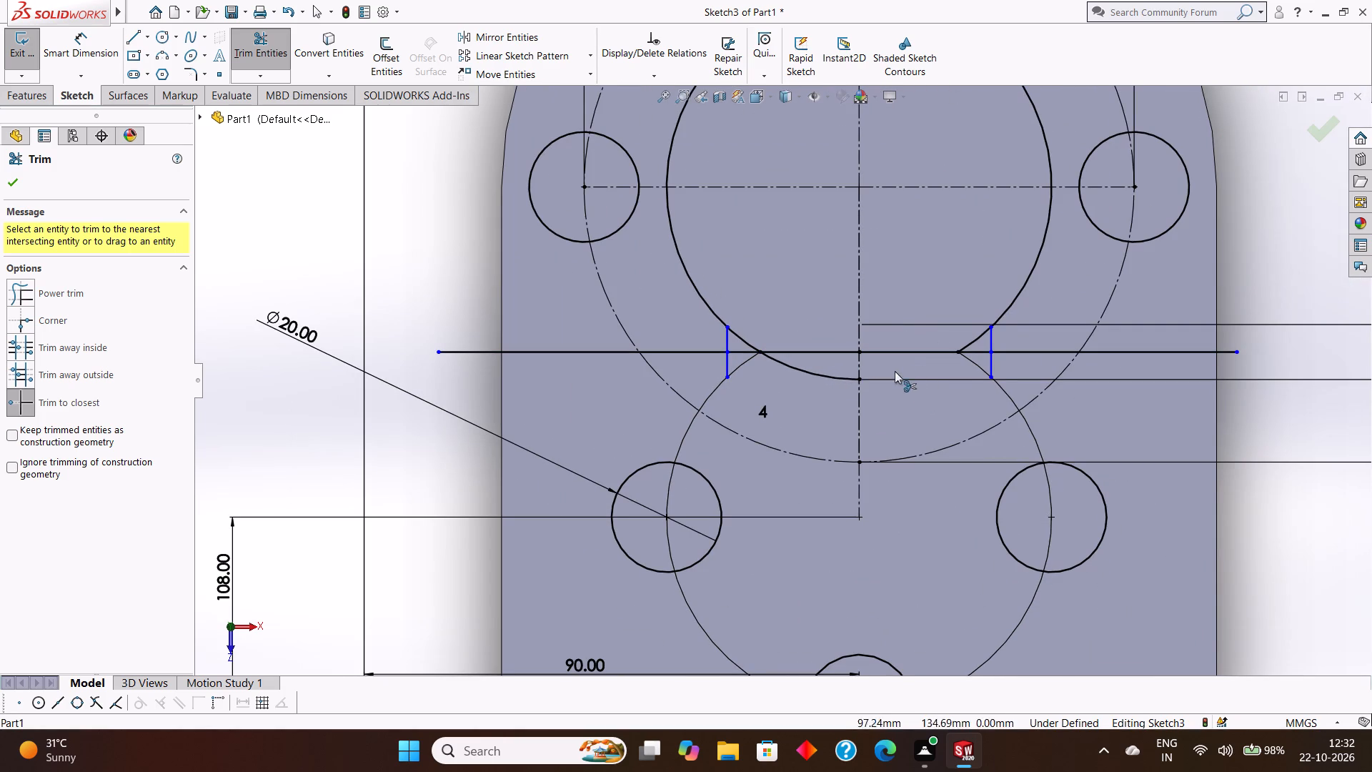
{"action": "left_click", "coordinate": [794, 370]}
{"action": "left_click", "coordinate": [742, 339]}
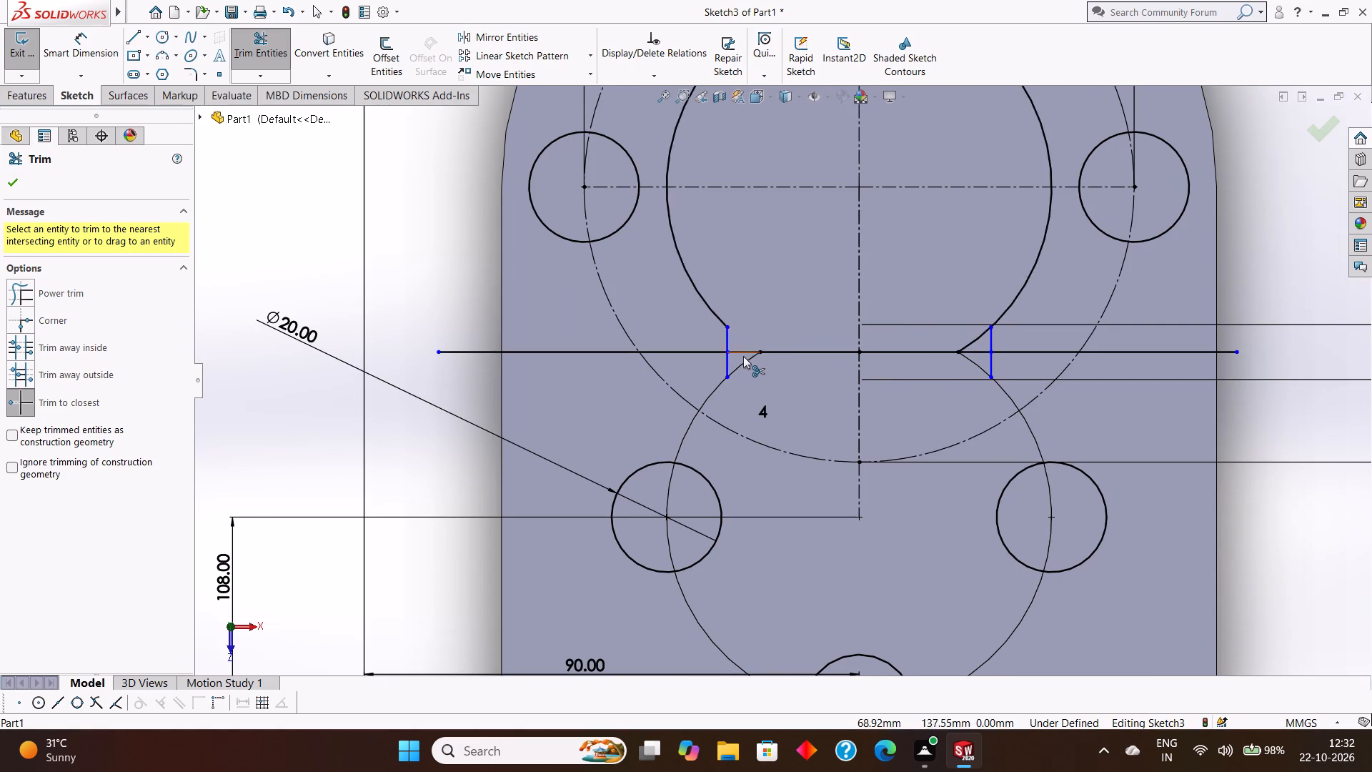
{"action": "left_click", "coordinate": [743, 359]}
{"action": "left_click", "coordinate": [975, 340]}
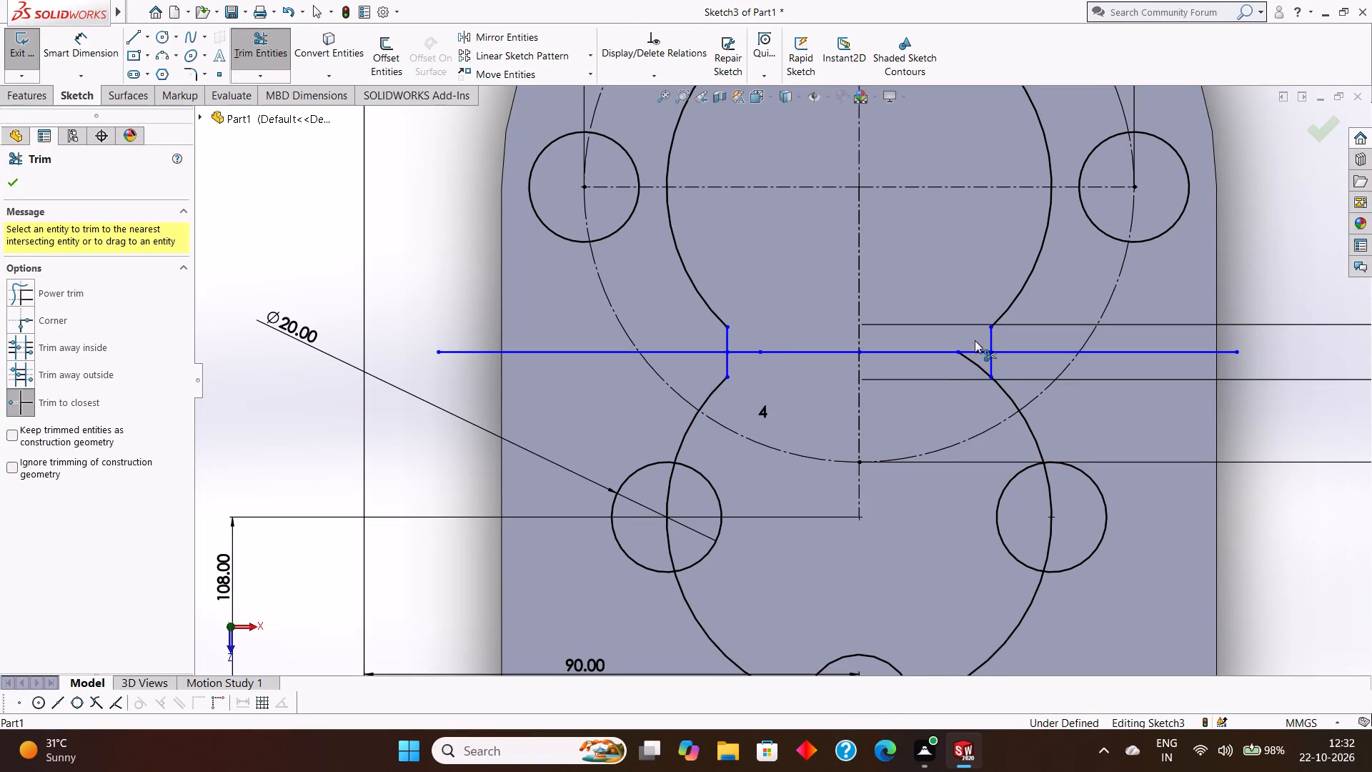
{"action": "left_click", "coordinate": [970, 361]}
Trim away the whole horizontal dividing line together with both 24 mm centerlines lying along it.
{"action": "left_click", "coordinate": [940, 349]}
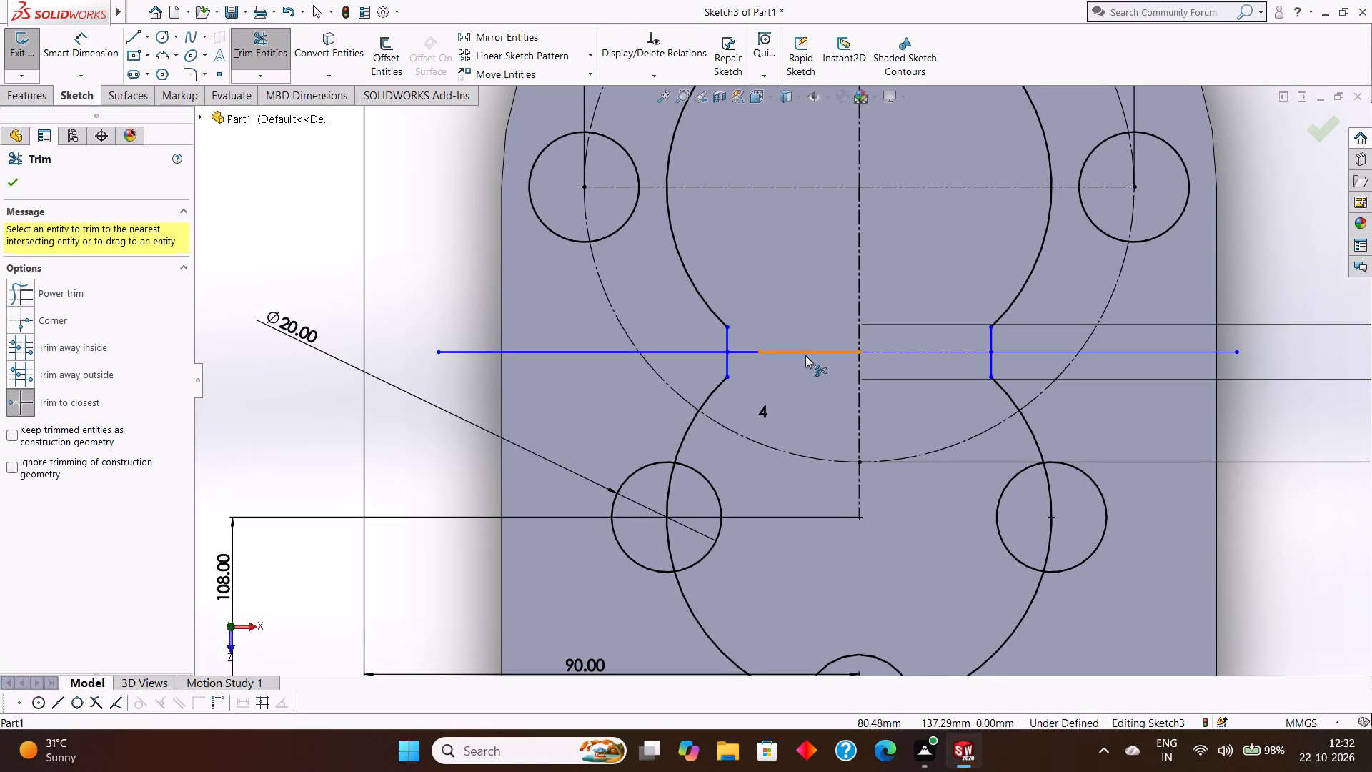
{"action": "left_click", "coordinate": [807, 352]}
{"action": "left_click", "coordinate": [752, 350]}
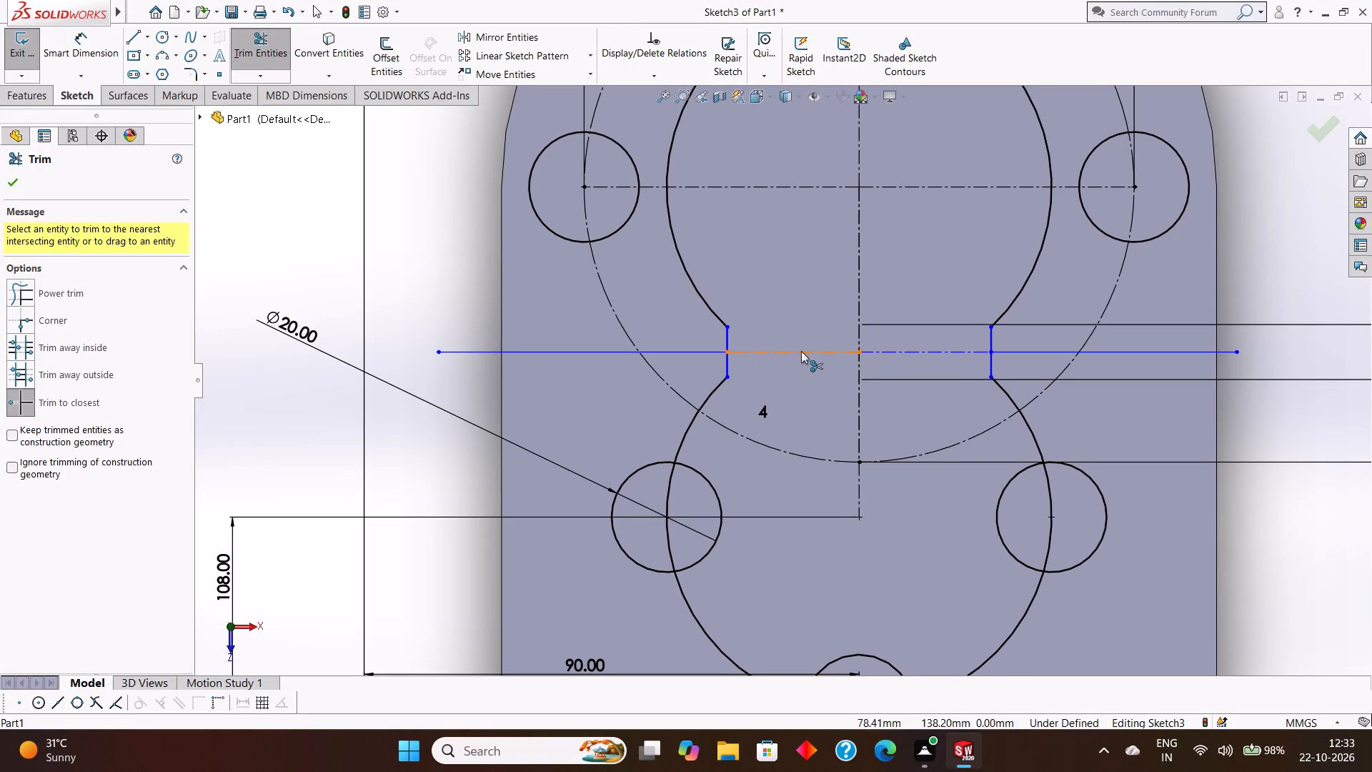
{"action": "left_click", "coordinate": [807, 350]}
{"action": "left_click", "coordinate": [906, 352]}
{"action": "left_click", "coordinate": [1042, 350]}
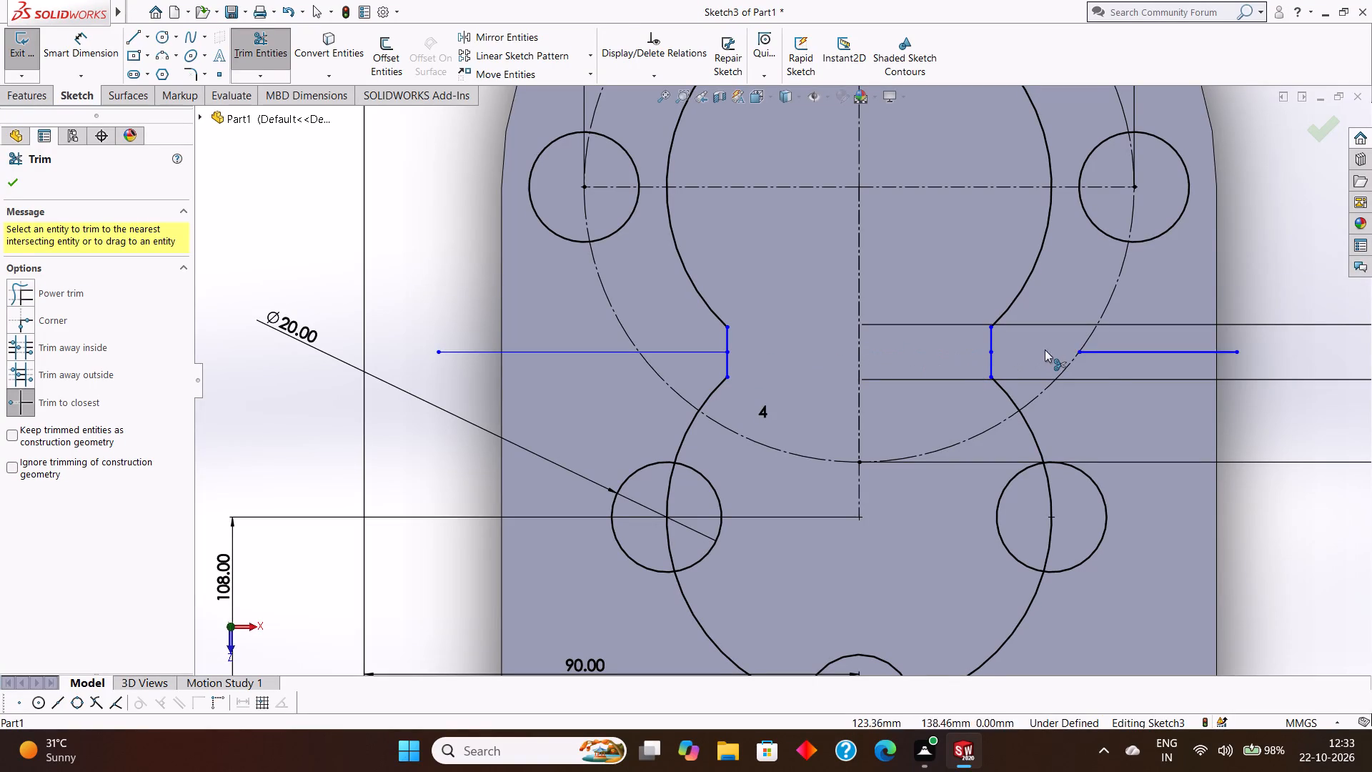
{"action": "left_click", "coordinate": [1115, 352]}
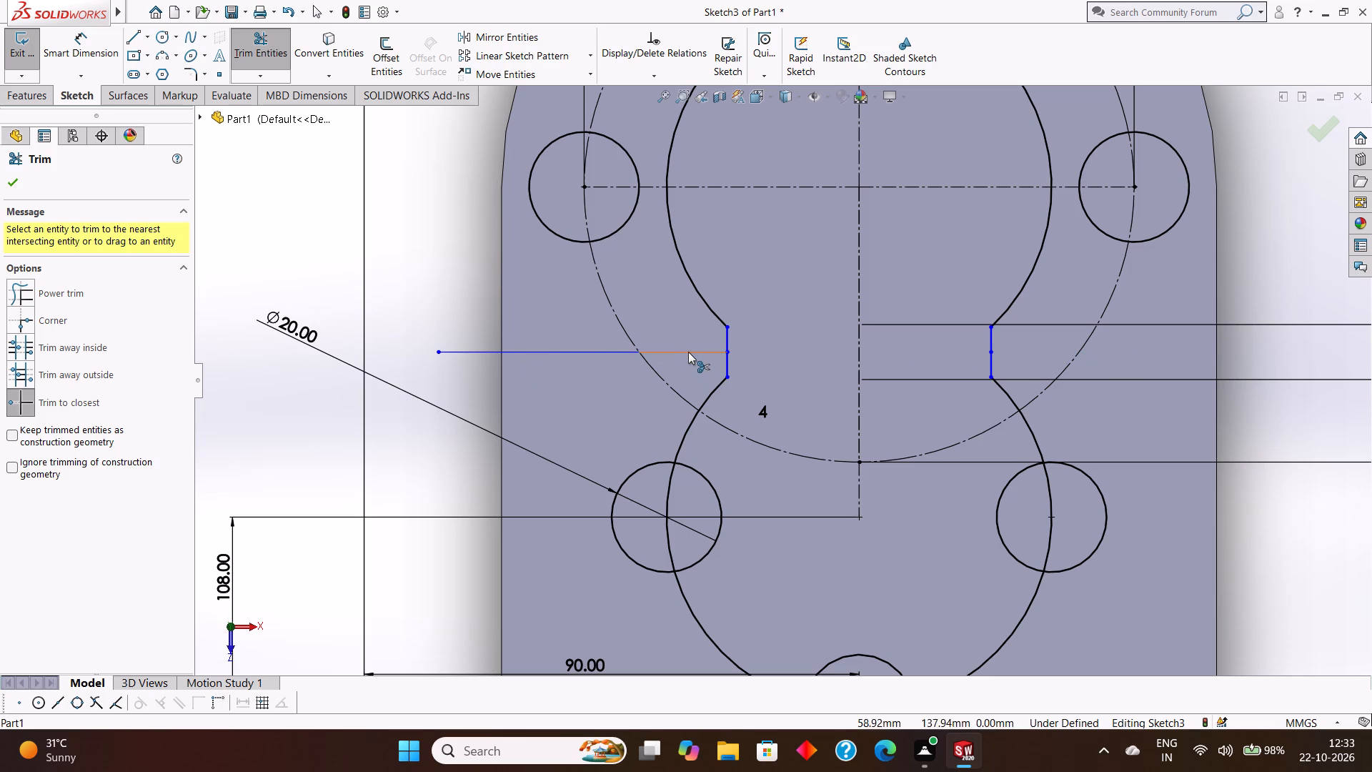
{"action": "left_click", "coordinate": [688, 352]}
{"action": "left_click", "coordinate": [600, 354]}
Trim away both halves of each short vertical line connecting the upper and lower 70 mm arcs.
{"action": "scroll", "coordinate": [602, 352], "scroll_direction": "up", "scroll_amount": 3}
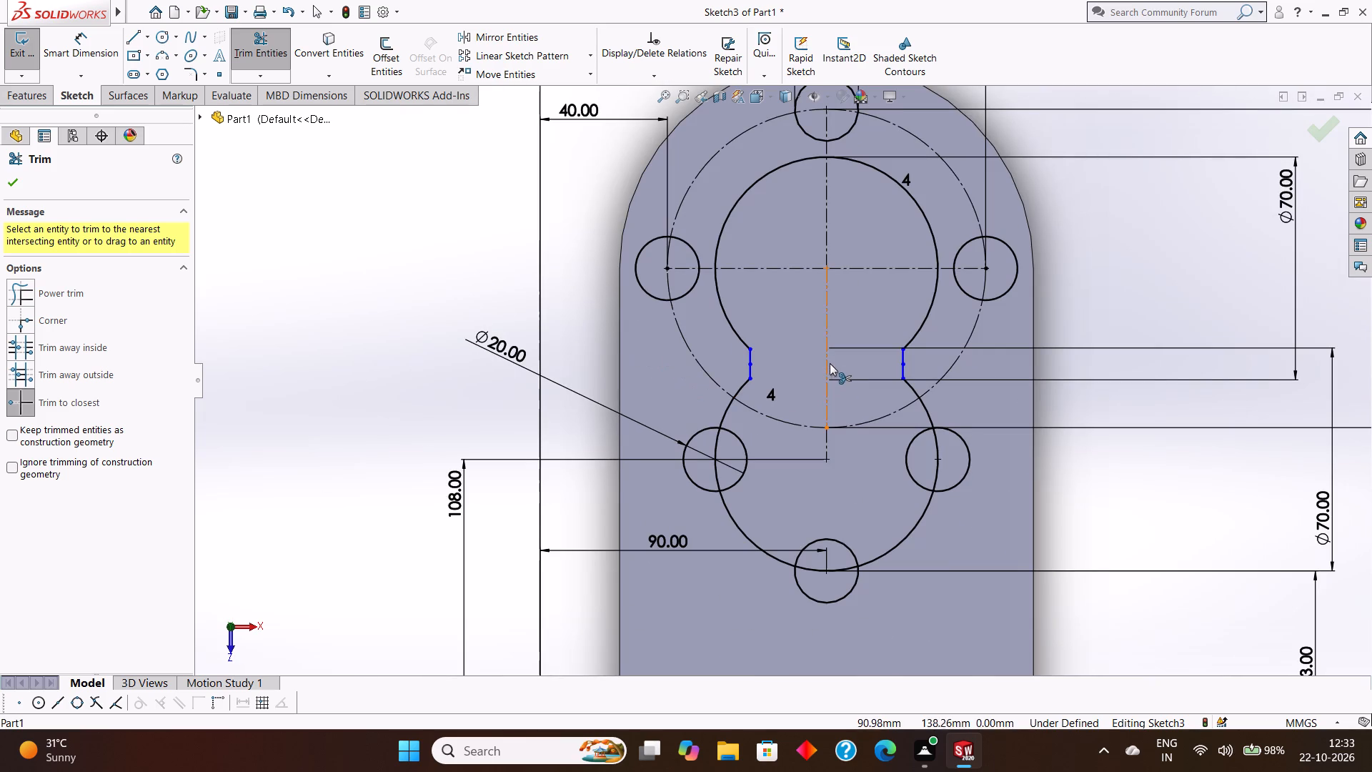
{"action": "scroll", "coordinate": [830, 362], "scroll_direction": "down", "scroll_amount": 1}
{"action": "scroll", "coordinate": [747, 355], "scroll_direction": "down", "scroll_amount": 2}
{"action": "left_click", "coordinate": [728, 357]}
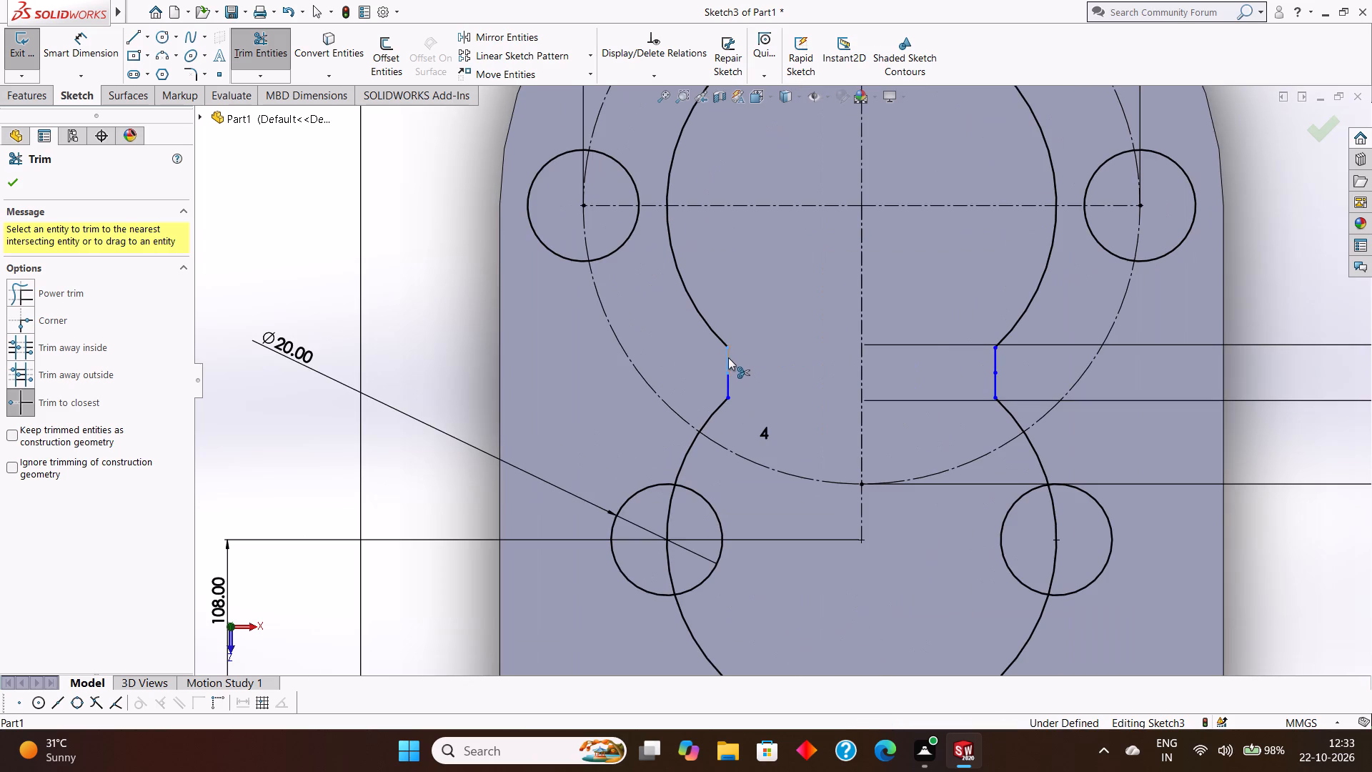
{"action": "left_click", "coordinate": [725, 385]}
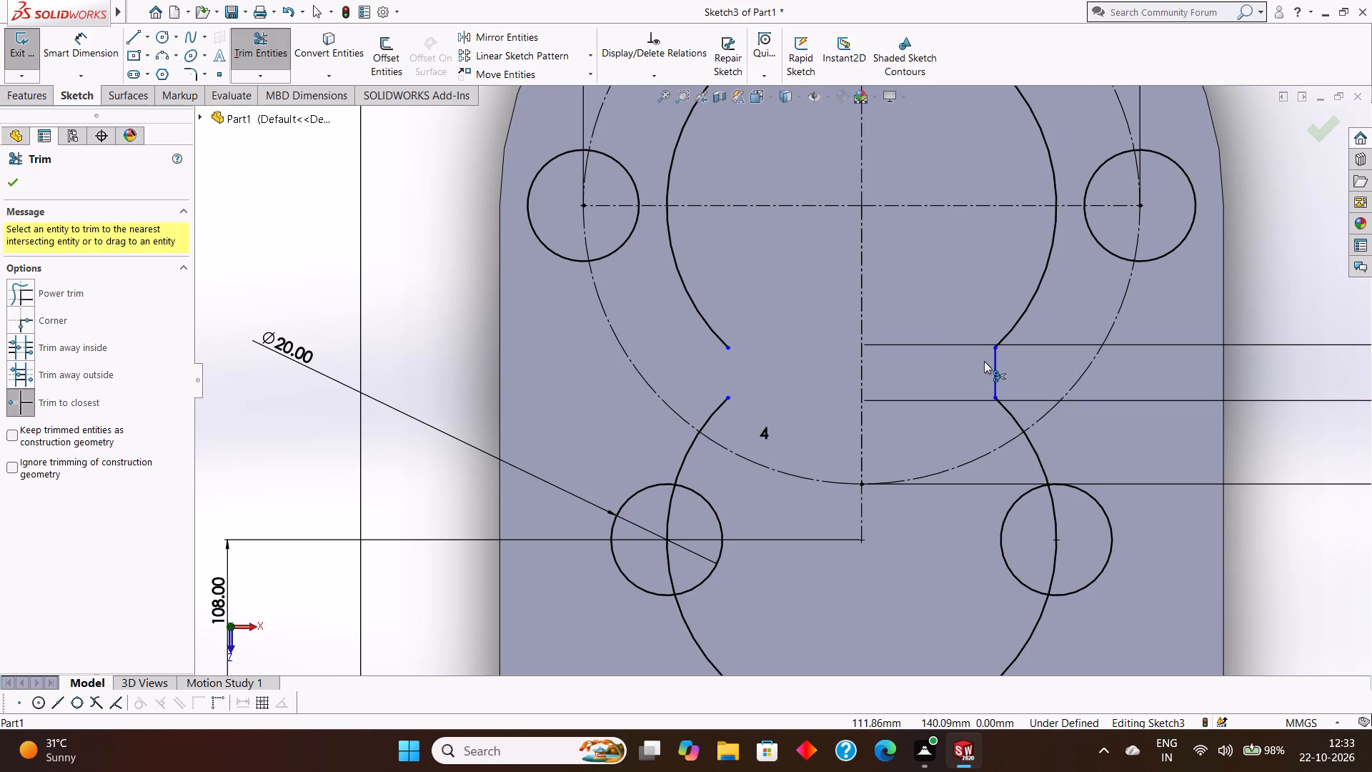
{"action": "left_click", "coordinate": [995, 357]}
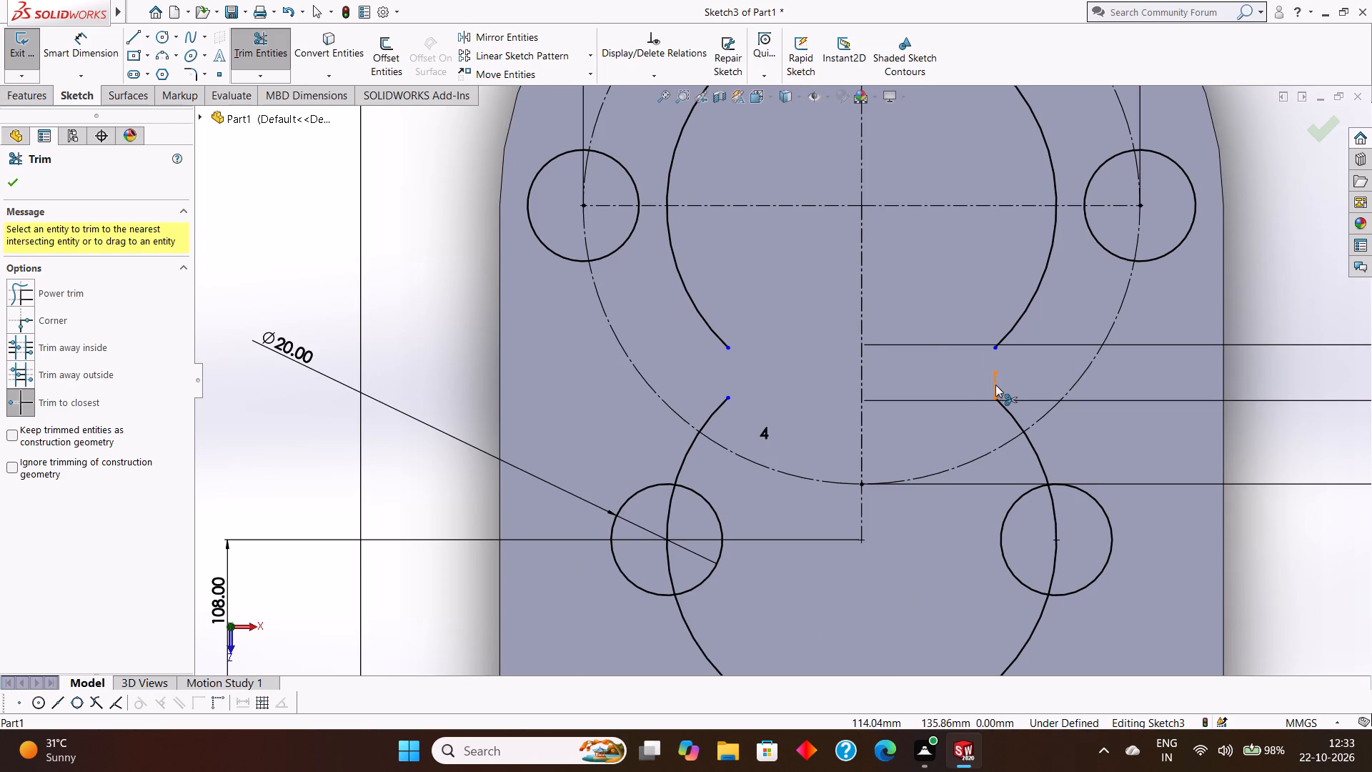
{"action": "left_click", "coordinate": [995, 385]}
{"action": "key", "text": "Escape"}
{"action": "key", "text": "Escape"}
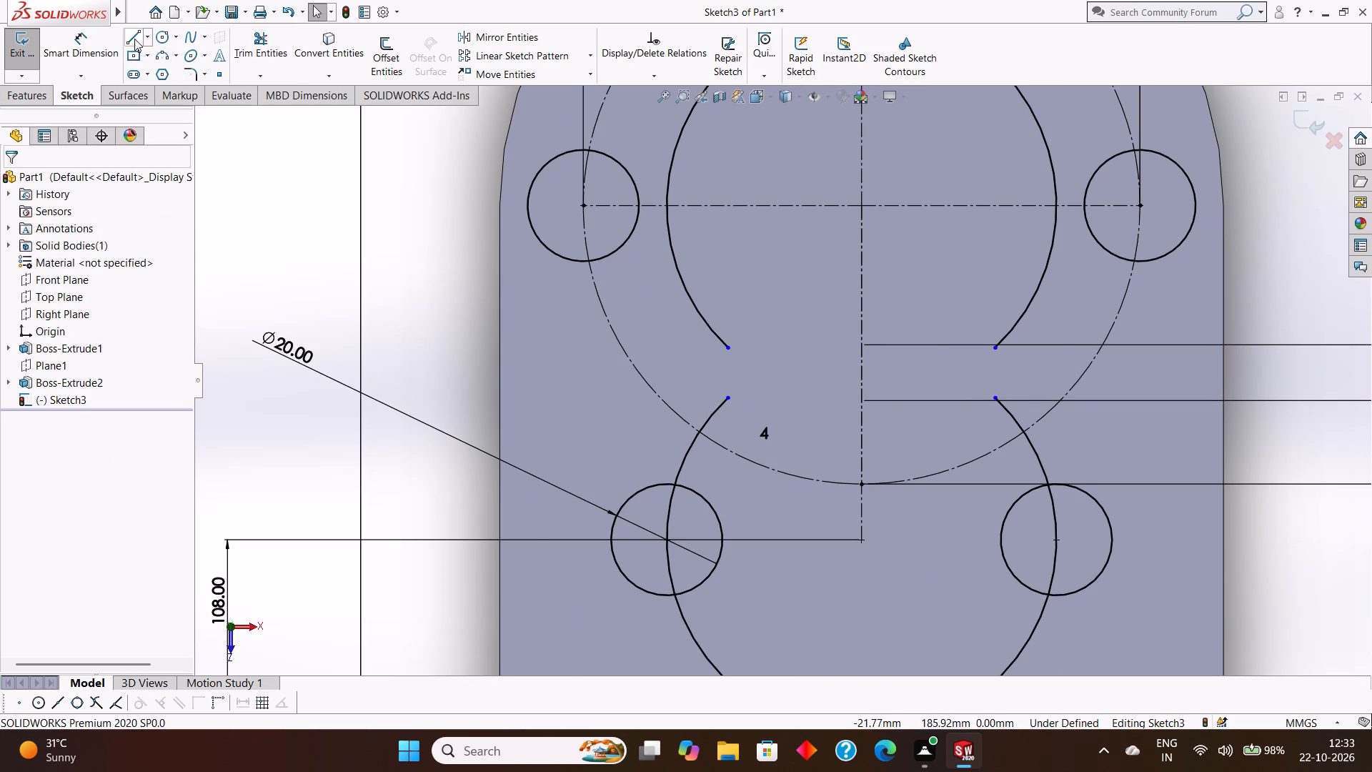
Redraw the two vertical neck lines, each about 9 mm long, joining the upper arc's ends to the lower arc's ends.
{"action": "left_click", "coordinate": [134, 39]}
{"action": "left_click", "coordinate": [730, 346]}
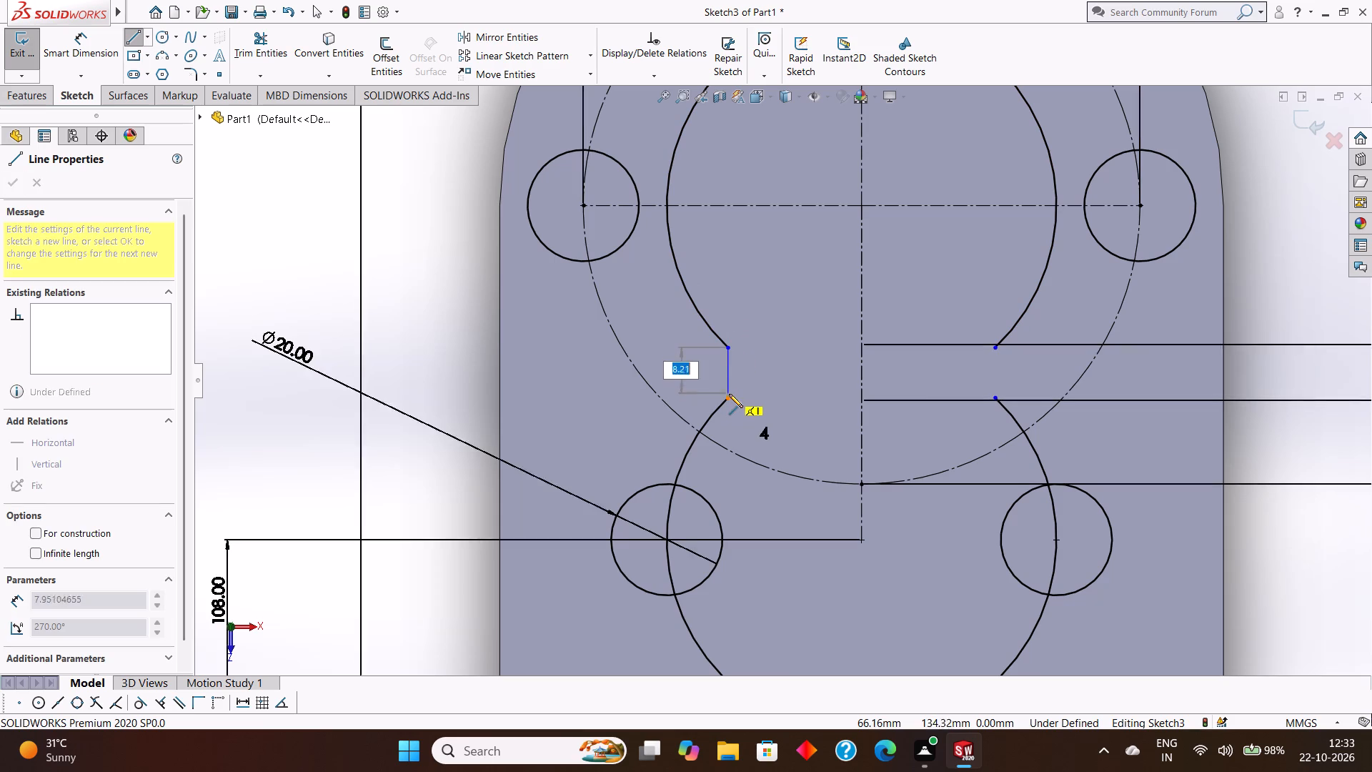
{"action": "left_click", "coordinate": [729, 396]}
{"action": "key", "text": "Escape"}
{"action": "key", "text": "Escape"}
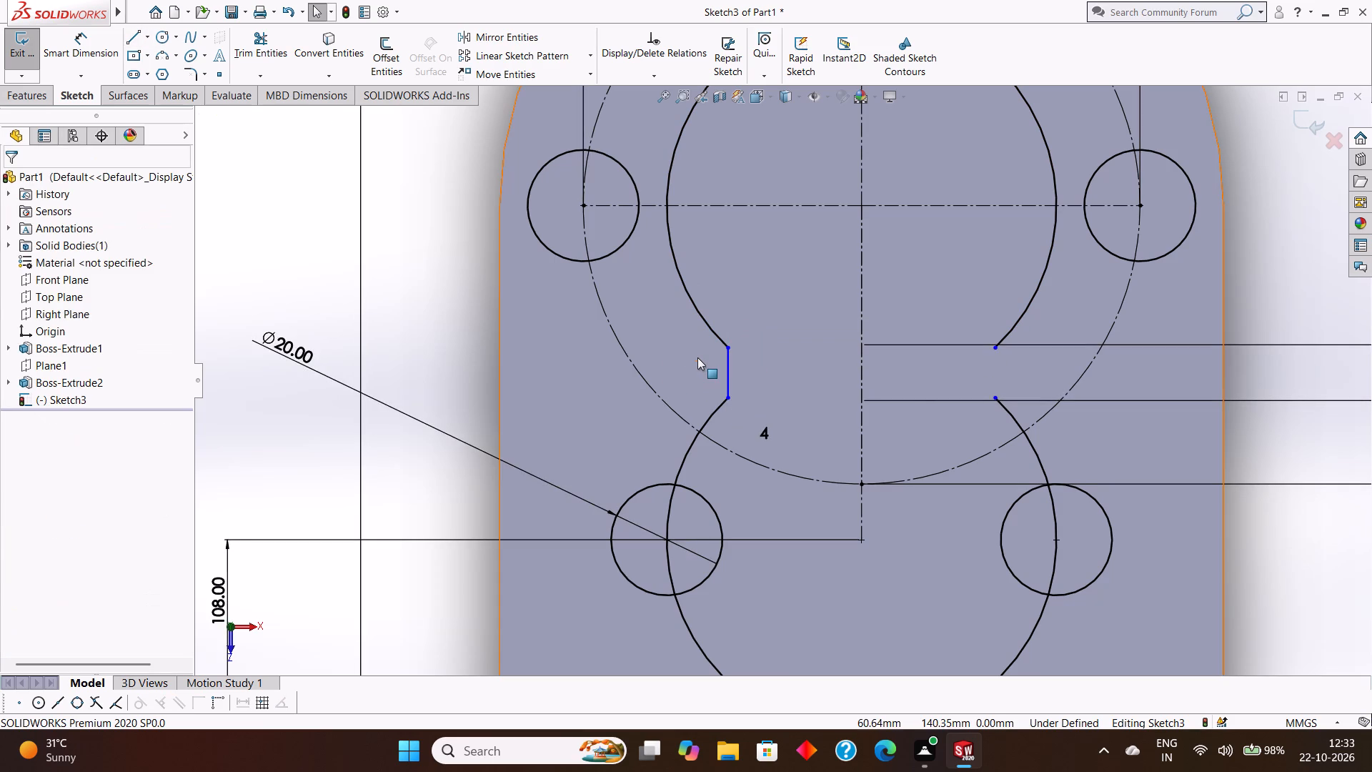
{"action": "key", "text": "Return"}
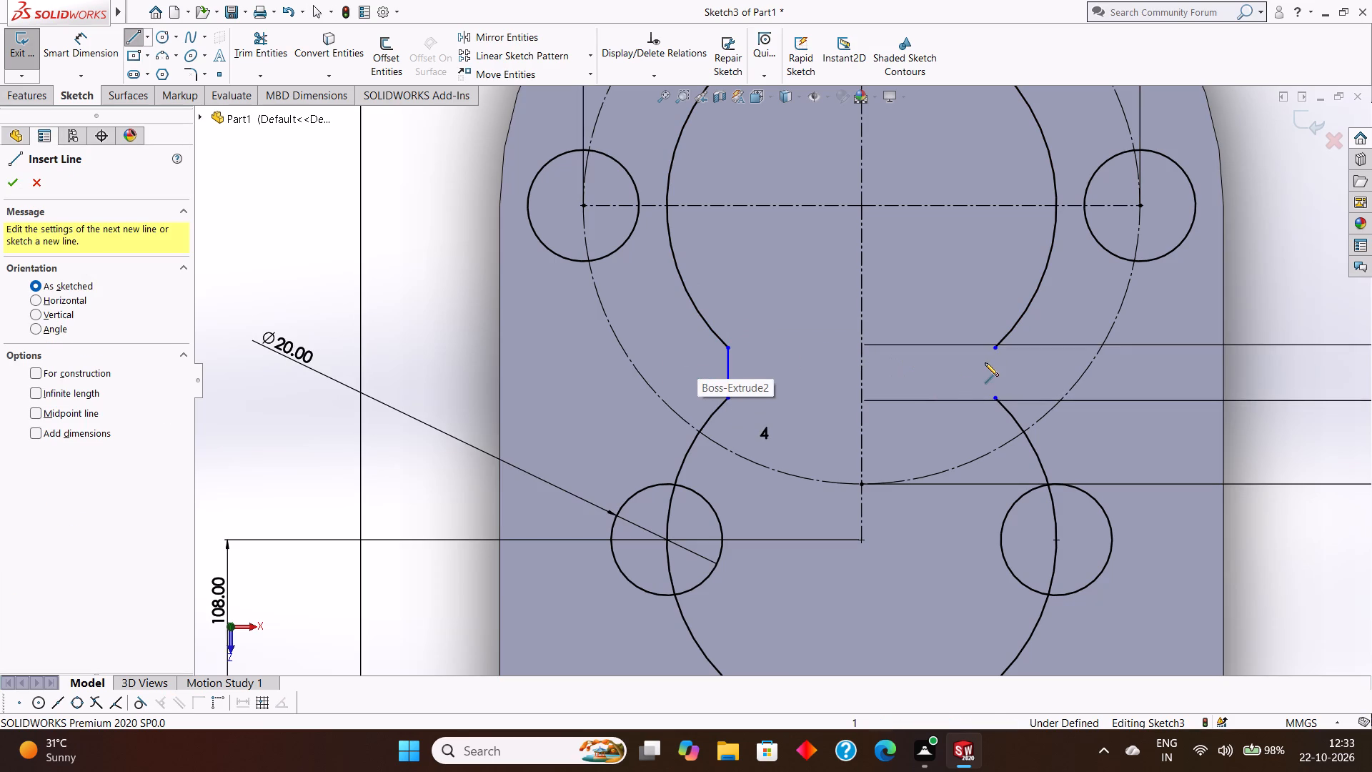
{"action": "left_click", "coordinate": [992, 348]}
{"action": "left_click", "coordinate": [993, 400]}
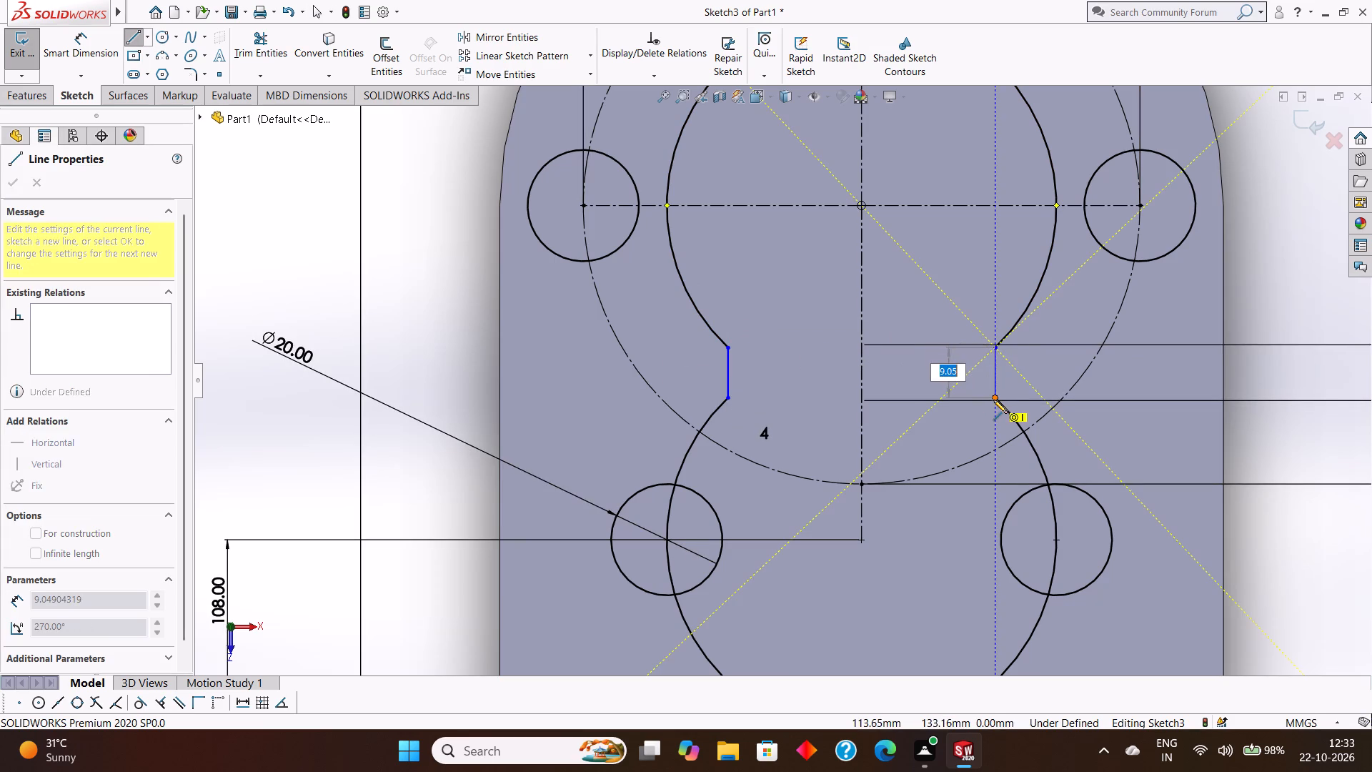
{"action": "key", "text": "Escape"}
{"action": "key", "text": "Escape"}
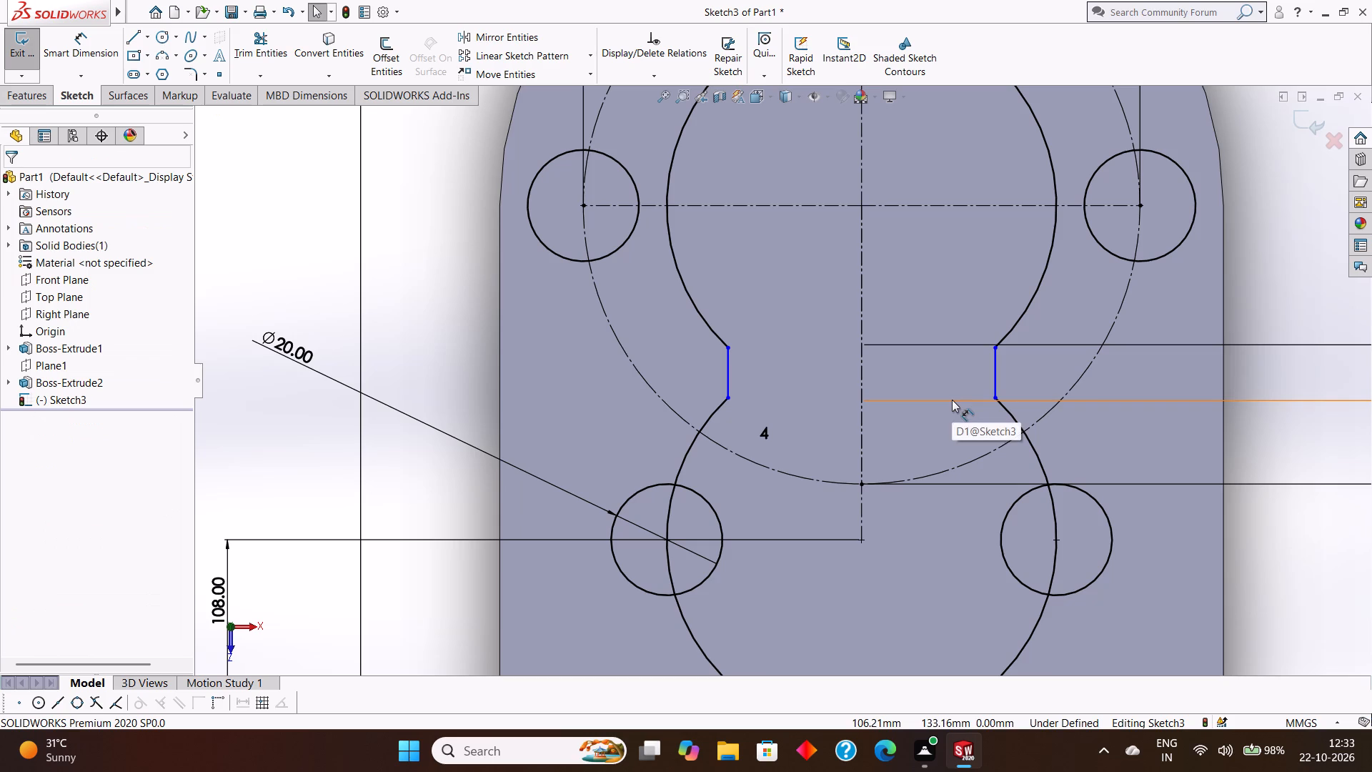
Dimension the lengths of both short vertical neck lines of the opening profile.
{"action": "left_click", "coordinate": [90, 51]}
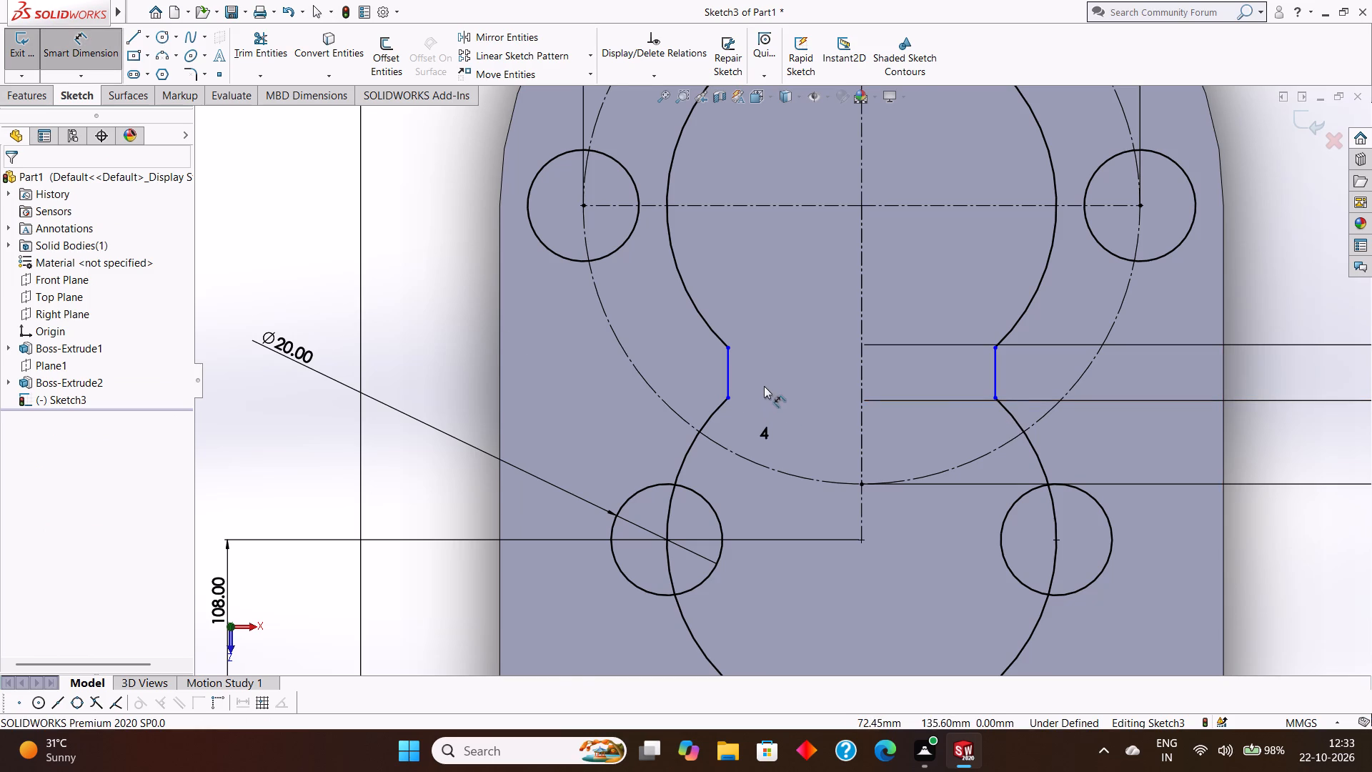
{"action": "scroll", "coordinate": [764, 386], "scroll_direction": "up", "scroll_amount": 2}
{"action": "left_click", "coordinate": [745, 370]}
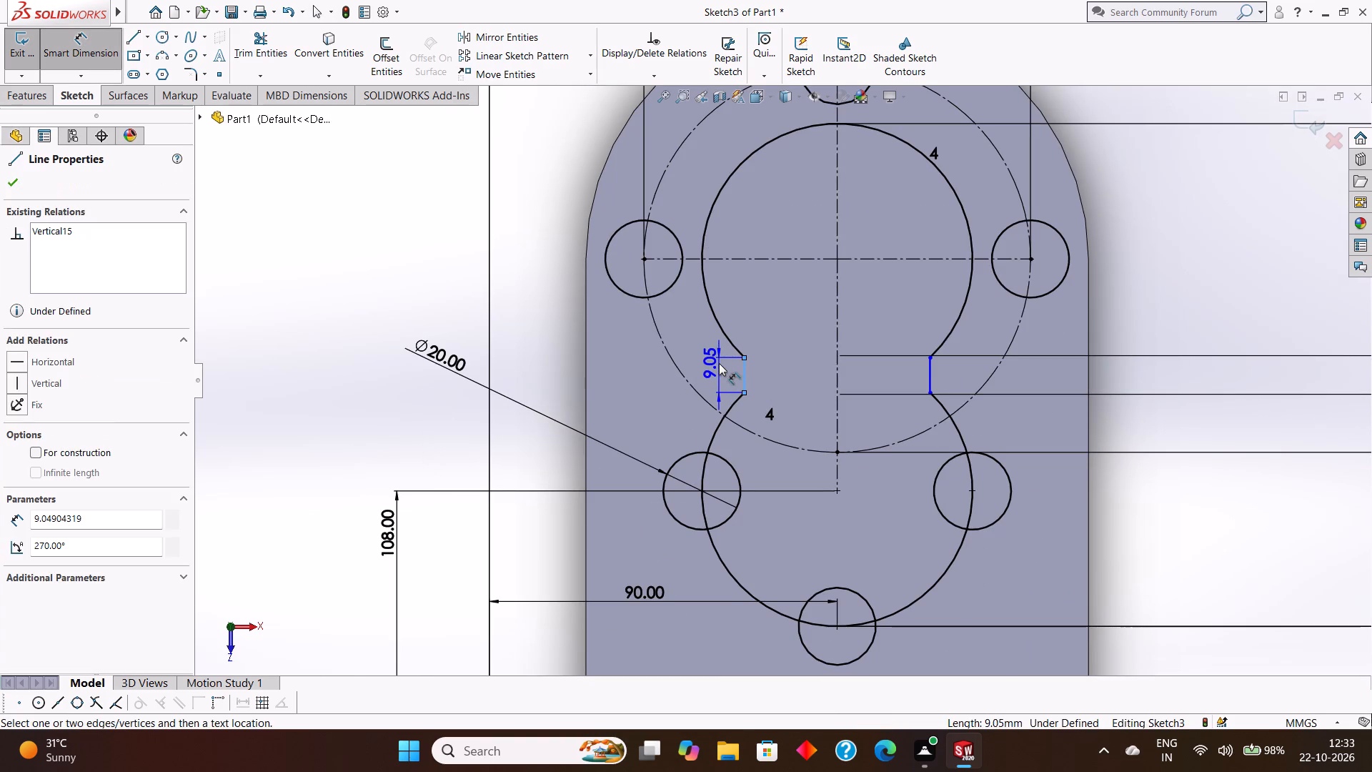
{"action": "left_click", "coordinate": [719, 363]}
{"action": "left_click", "coordinate": [664, 342]}
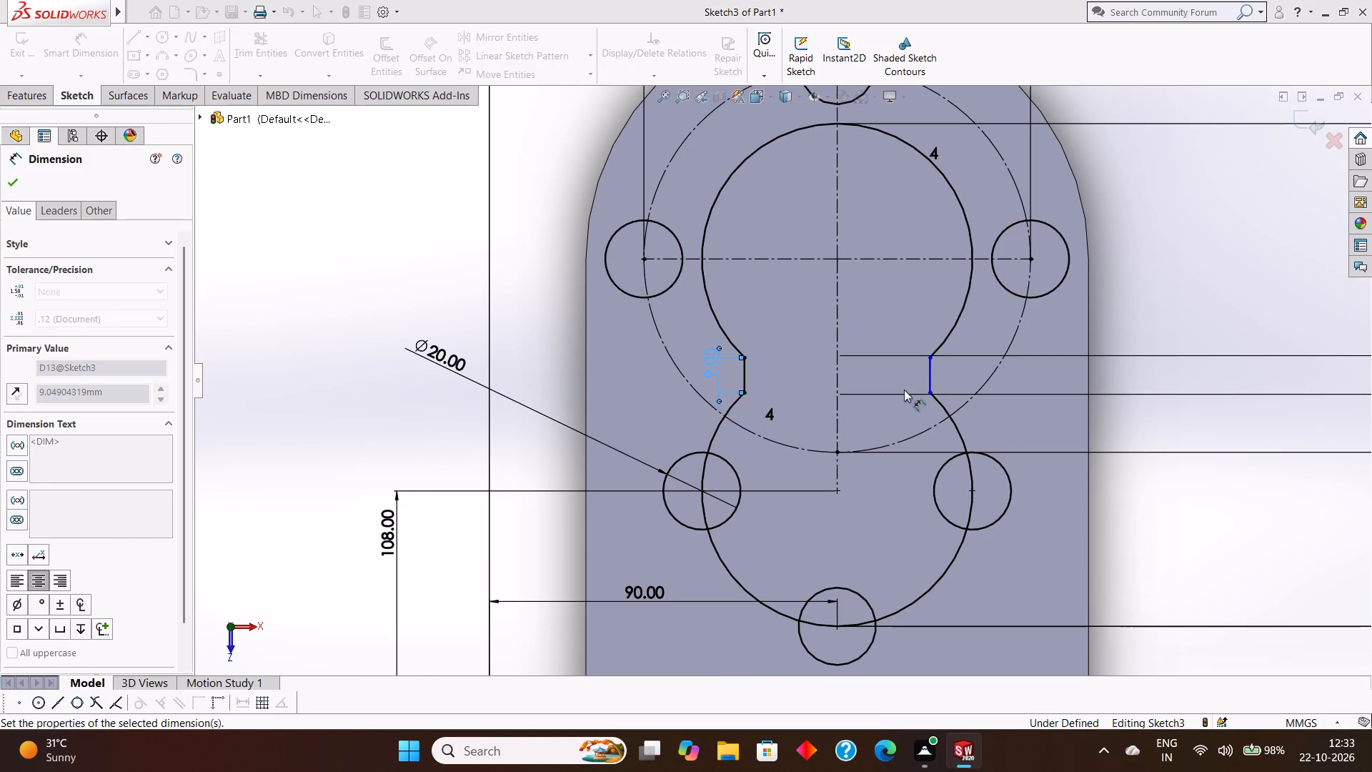
{"action": "left_click", "coordinate": [930, 368]}
{"action": "left_click", "coordinate": [965, 367]}
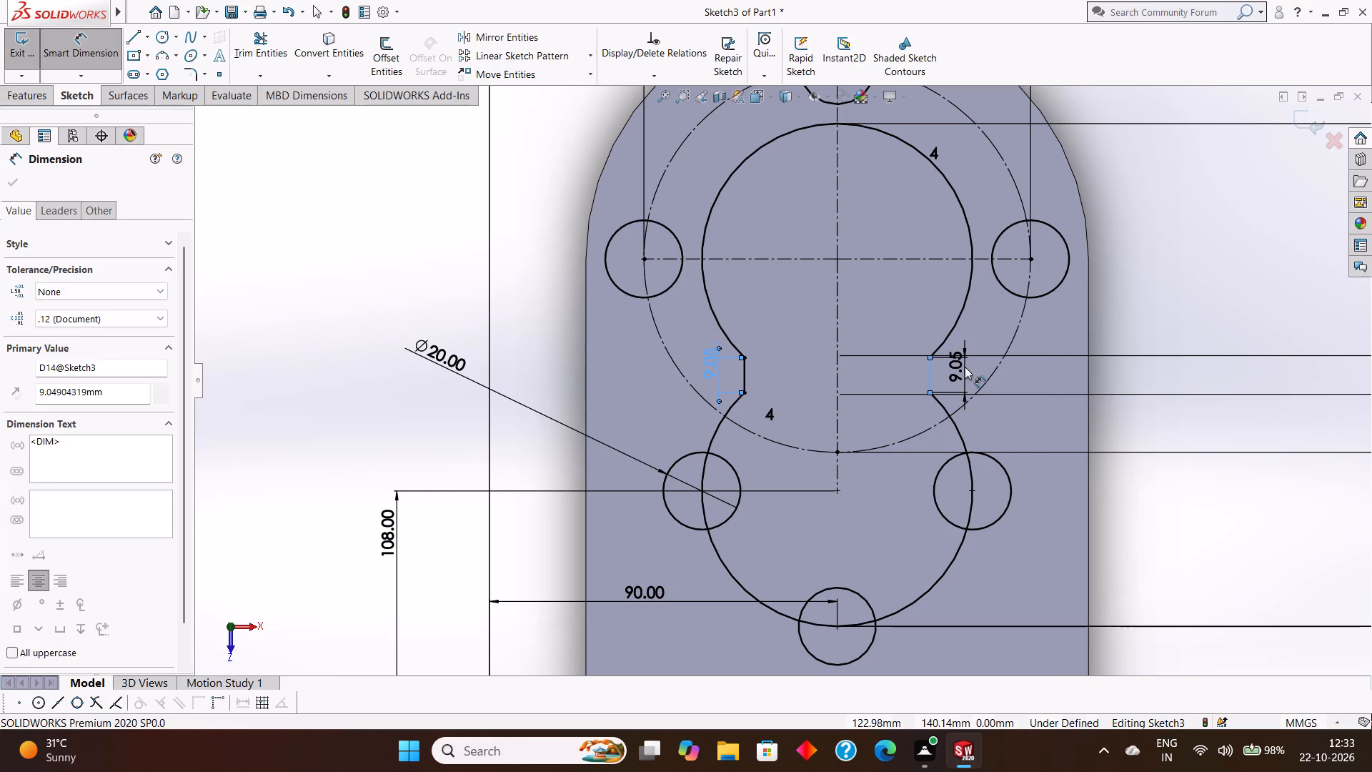
{"action": "left_click", "coordinate": [906, 347]}
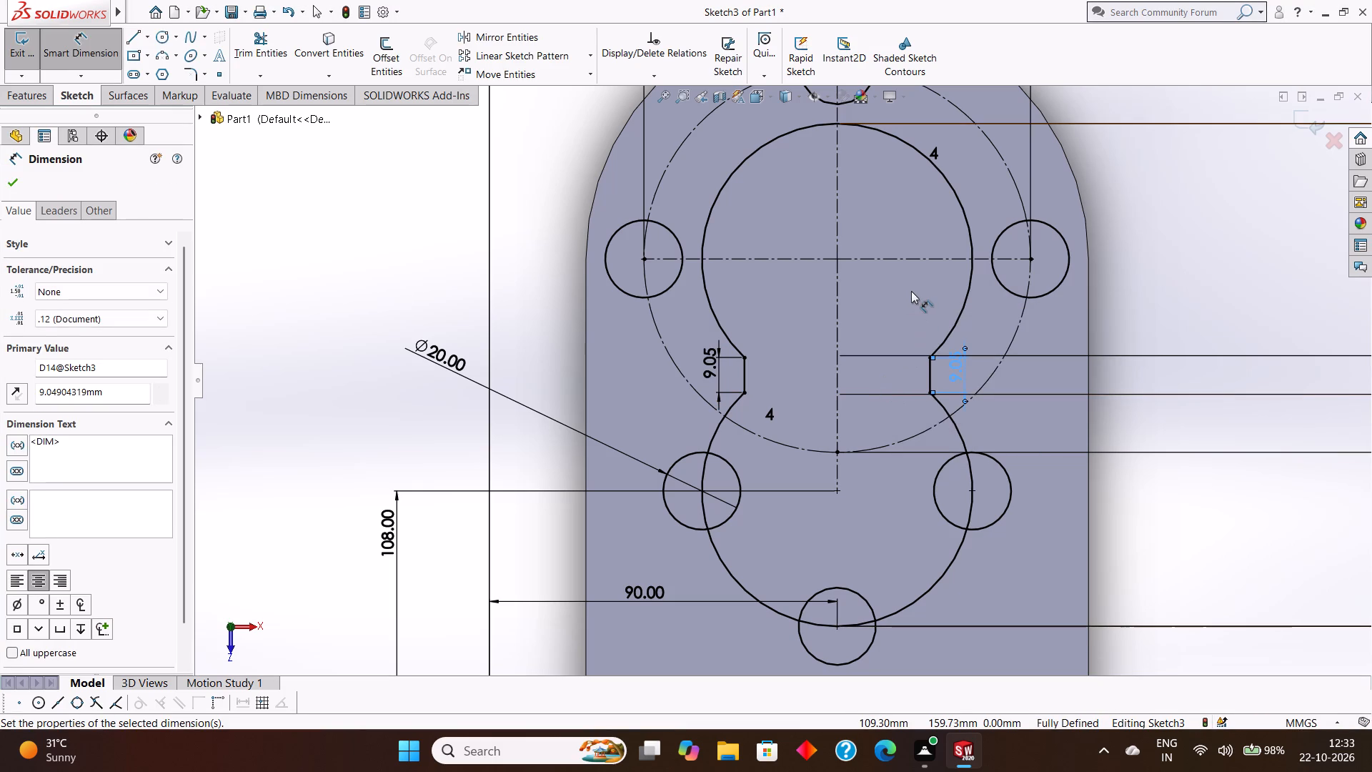
{"action": "left_click", "coordinate": [17, 177]}
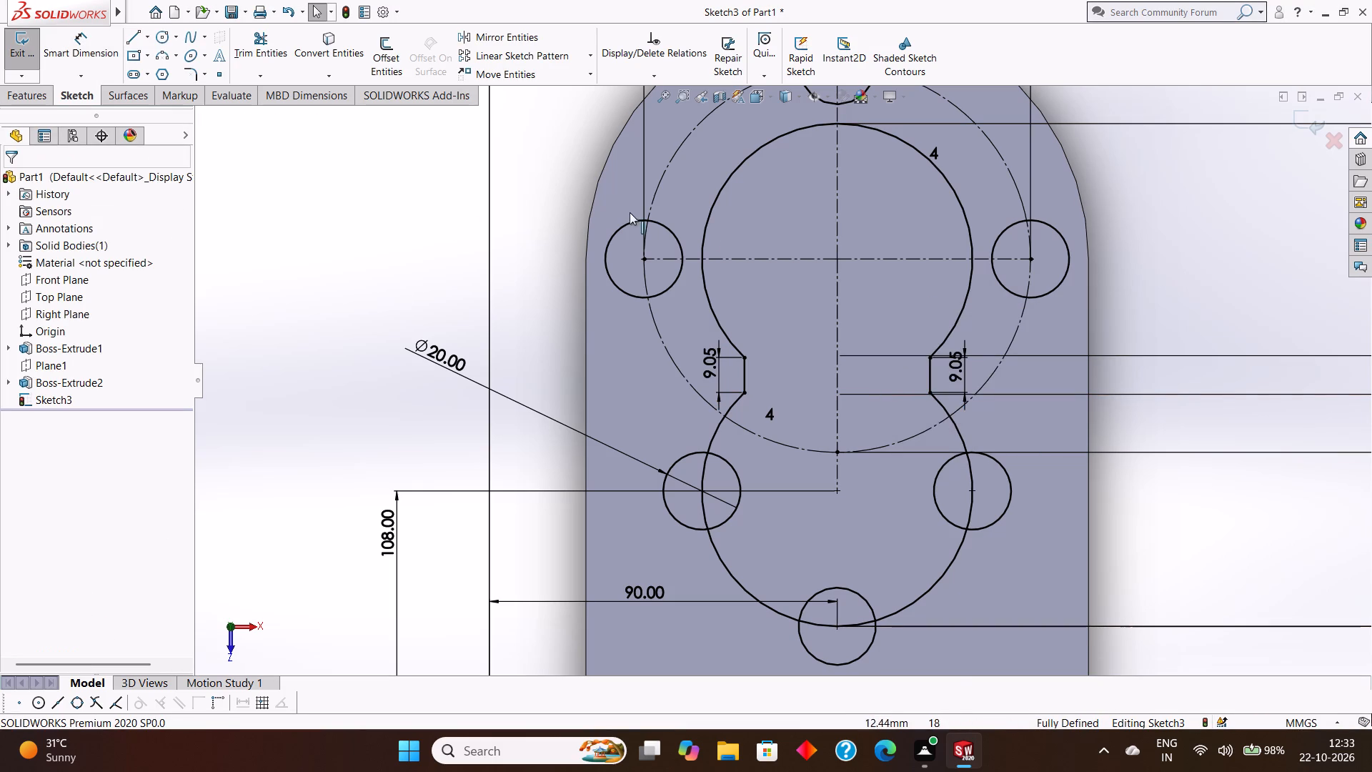
Examine the dimensioned opening profile and the surrounding 20 mm circles on the upright.
{"action": "scroll", "coordinate": [699, 225], "scroll_direction": "up", "scroll_amount": 3}
{"action": "scroll", "coordinate": [780, 254], "scroll_direction": "up", "scroll_amount": 1}
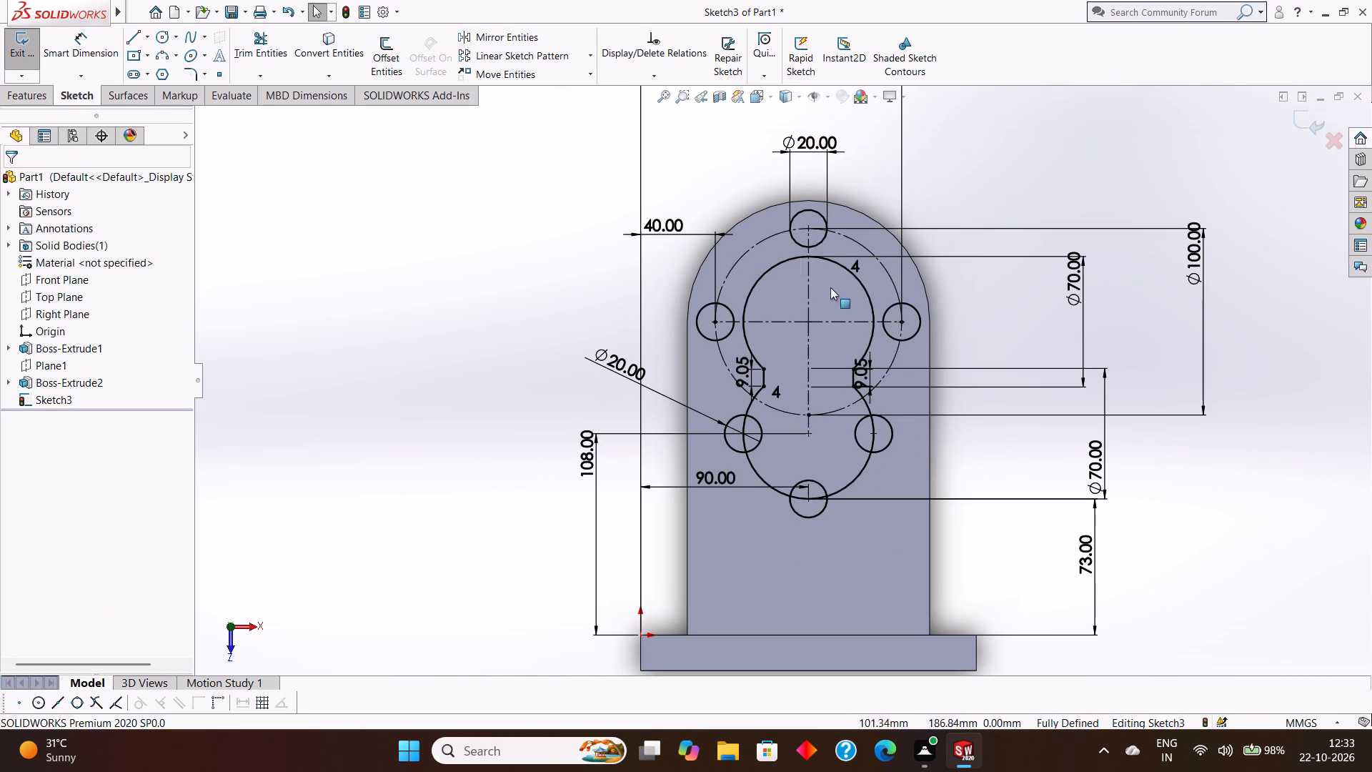
{"action": "scroll", "coordinate": [857, 305], "scroll_direction": "down", "scroll_amount": 1}
{"action": "scroll", "coordinate": [878, 358], "scroll_direction": "down", "scroll_amount": 1}
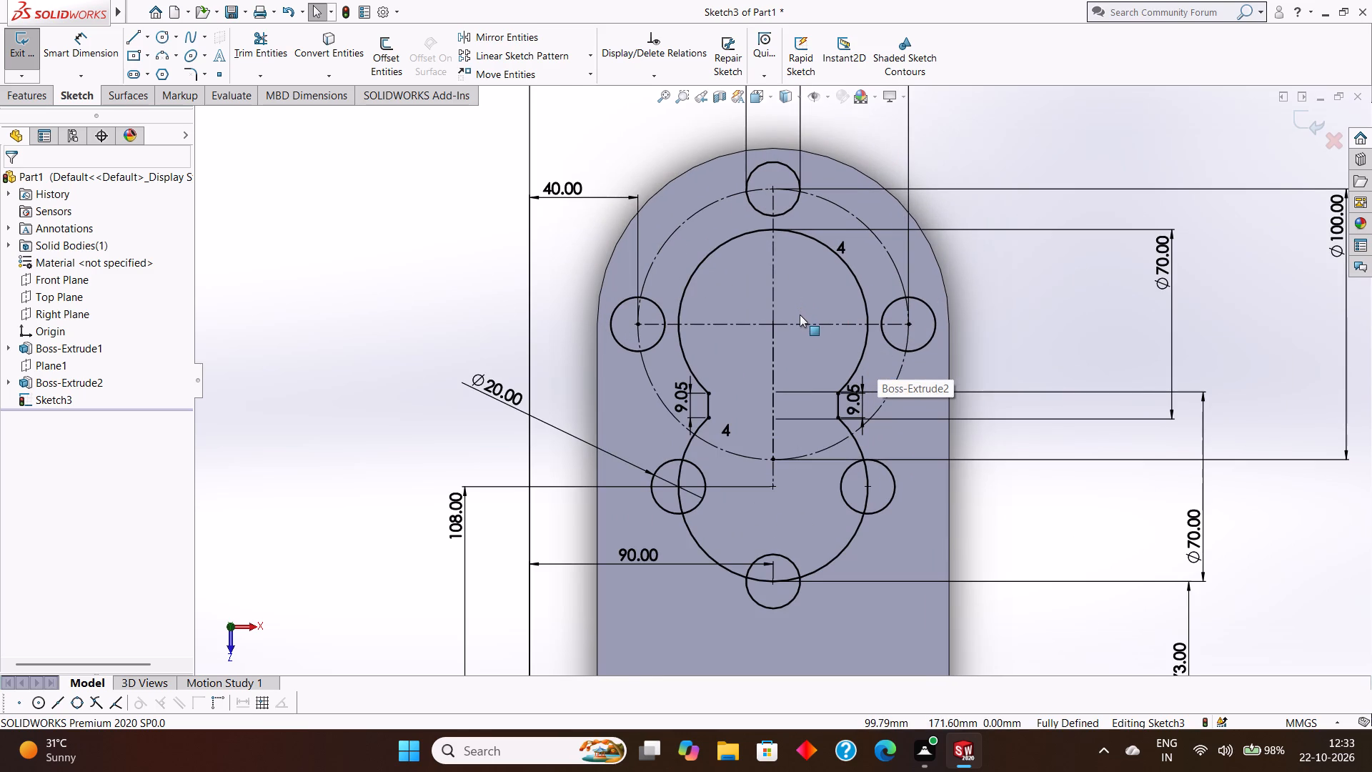
{"action": "scroll", "coordinate": [800, 315], "scroll_direction": "up", "scroll_amount": 3}
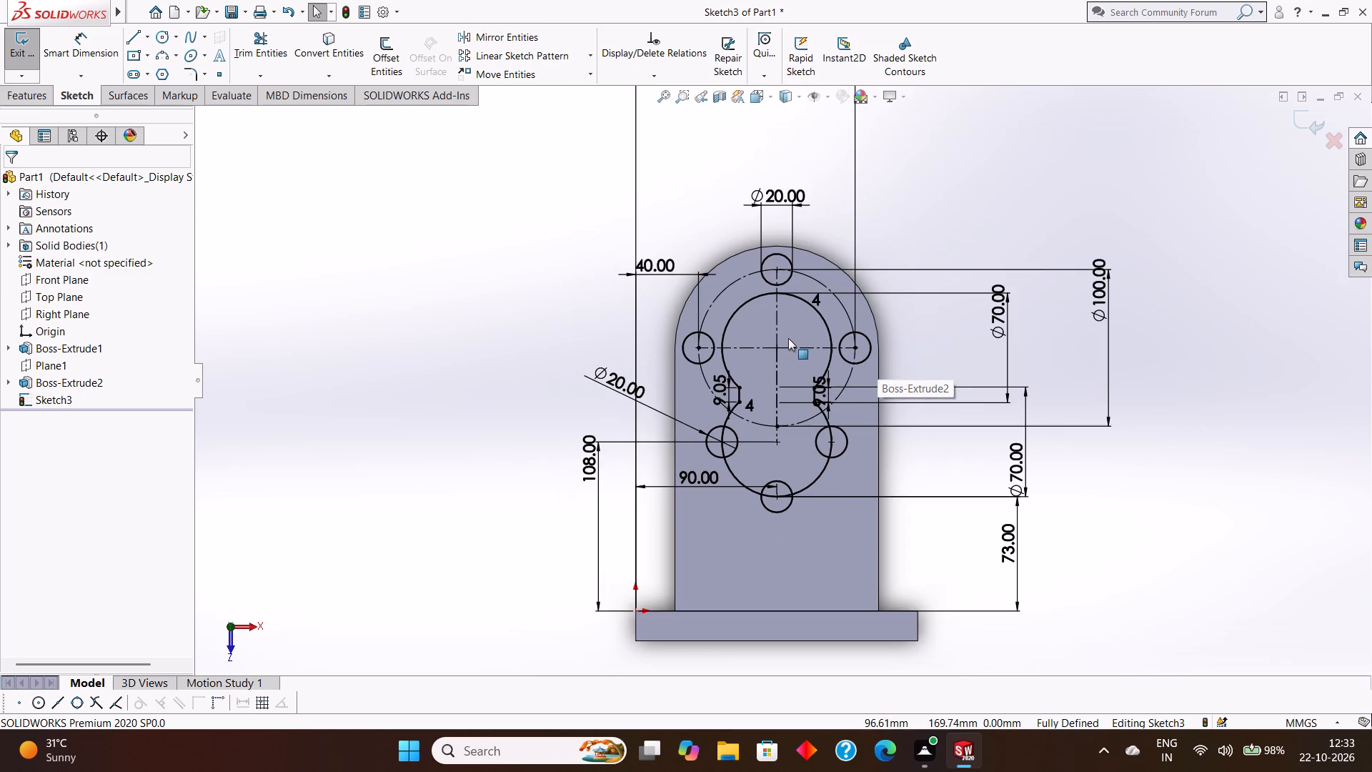
{"action": "scroll", "coordinate": [788, 338], "scroll_direction": "down", "scroll_amount": 2}
{"action": "scroll", "coordinate": [788, 338], "scroll_direction": "up", "scroll_amount": 1}
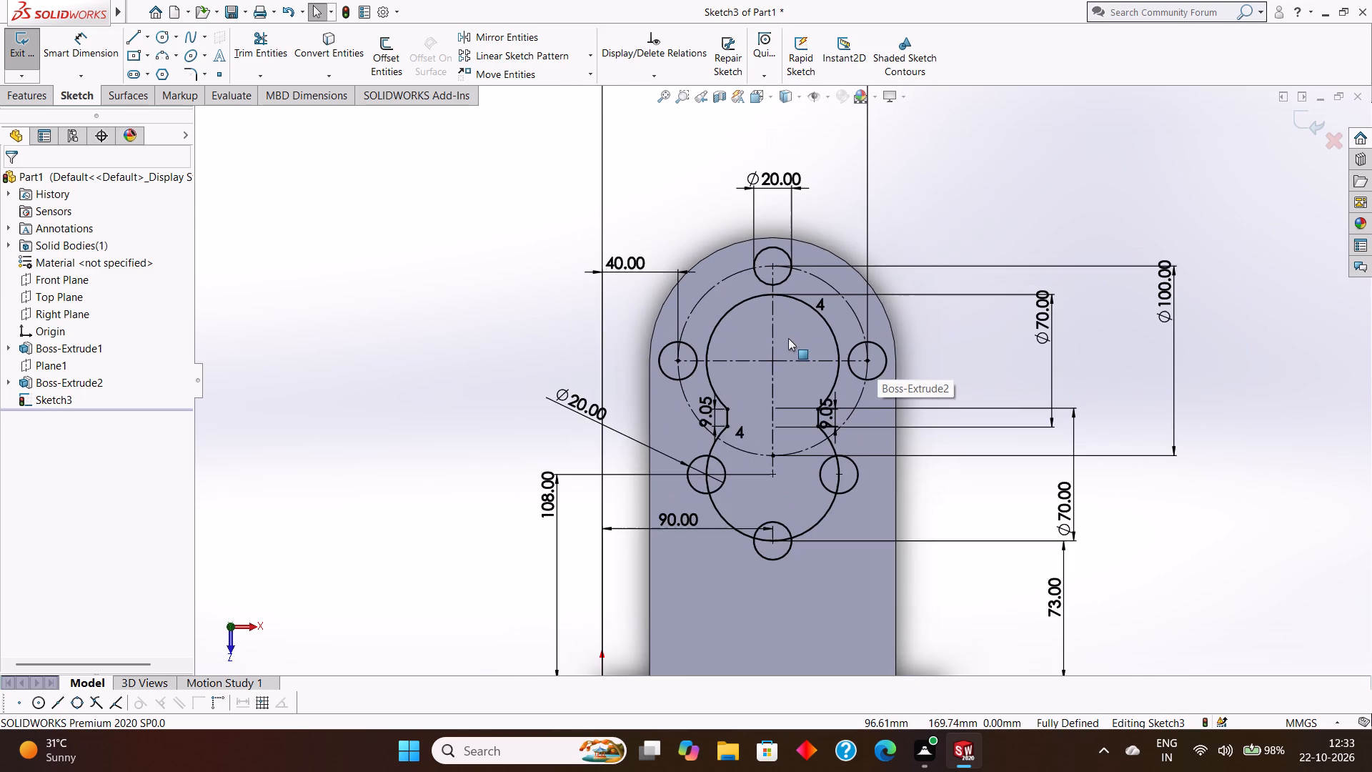
{"action": "scroll", "coordinate": [785, 353], "scroll_direction": "up", "scroll_amount": 1}
{"action": "scroll", "coordinate": [779, 356], "scroll_direction": "down", "scroll_amount": 2}
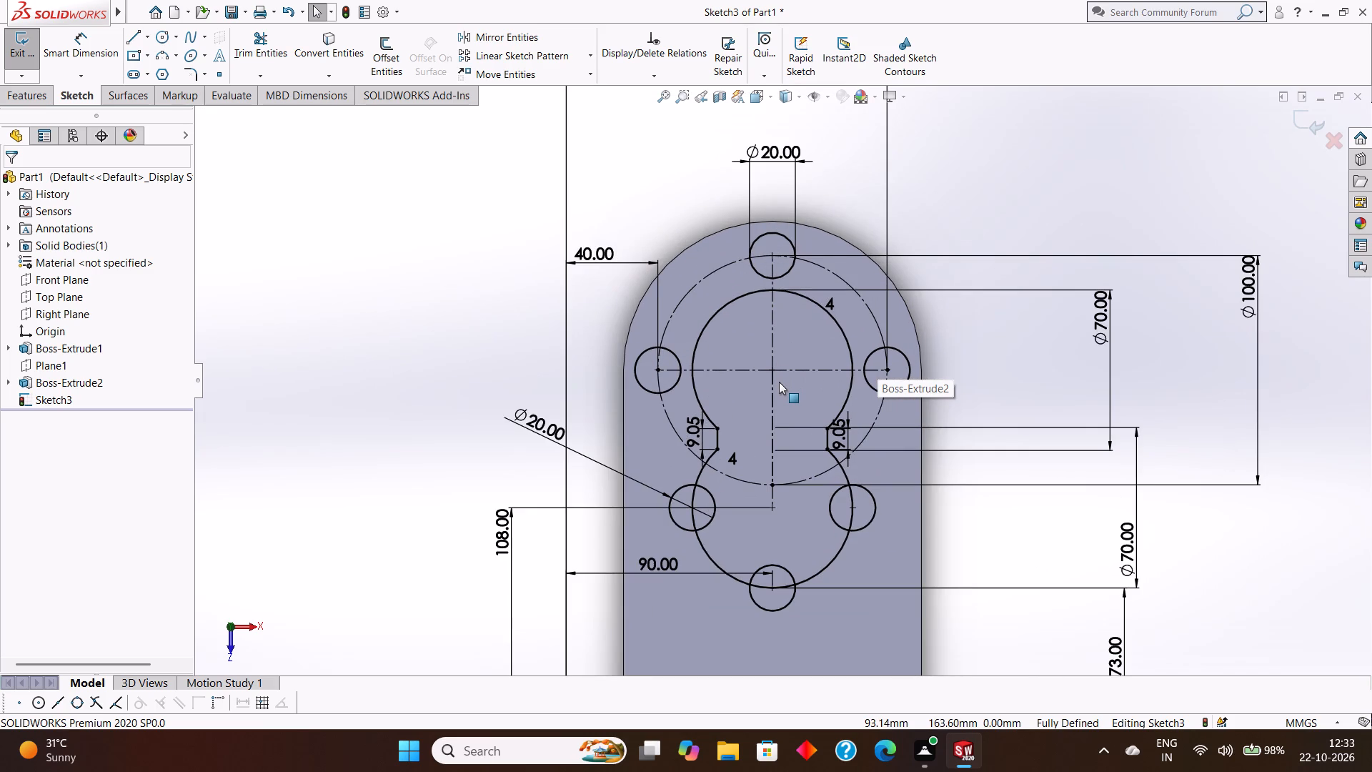
{"action": "scroll", "coordinate": [779, 382], "scroll_direction": "down", "scroll_amount": 1}
{"action": "scroll", "coordinate": [779, 382], "scroll_direction": "up", "scroll_amount": 1}
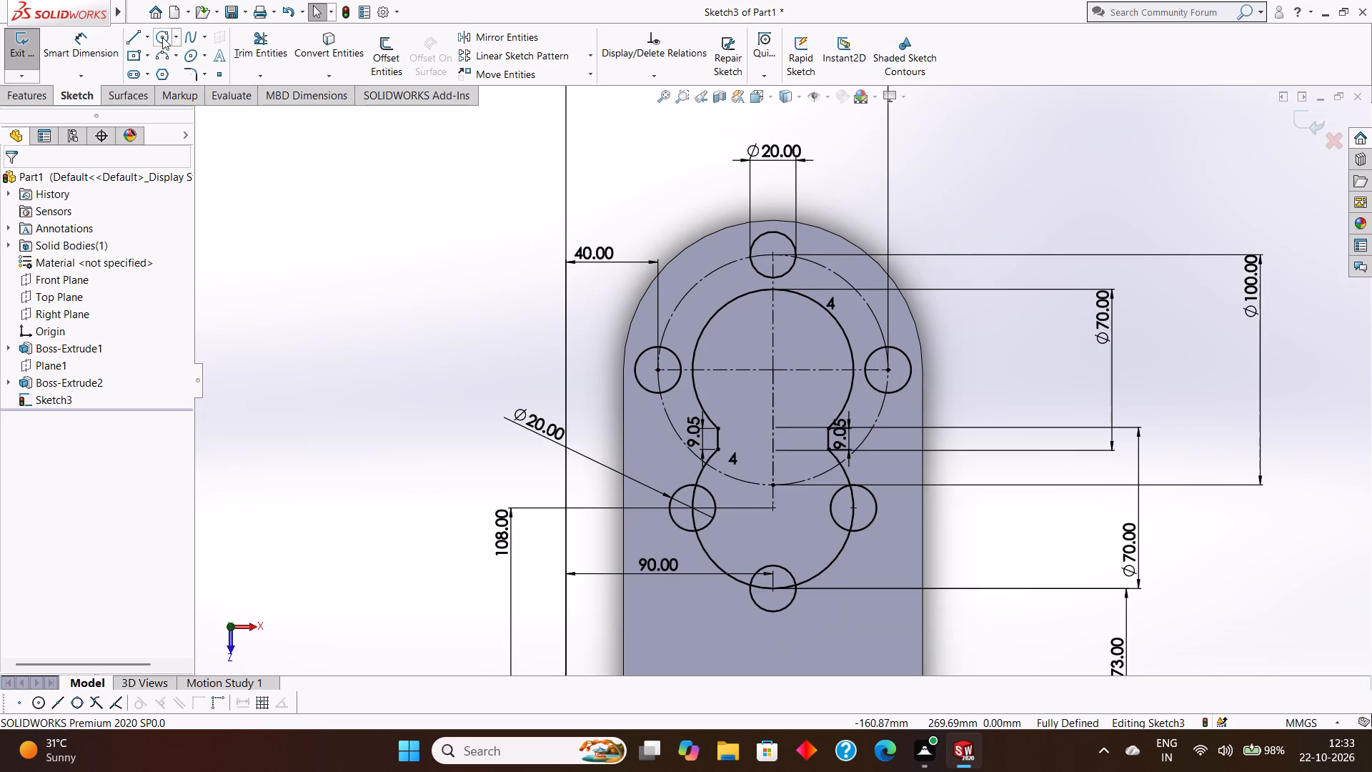
Sketch a circle of 50 mm radius centered on the lowest point of the 100 mm construction circle.
{"action": "left_click", "coordinate": [162, 37]}
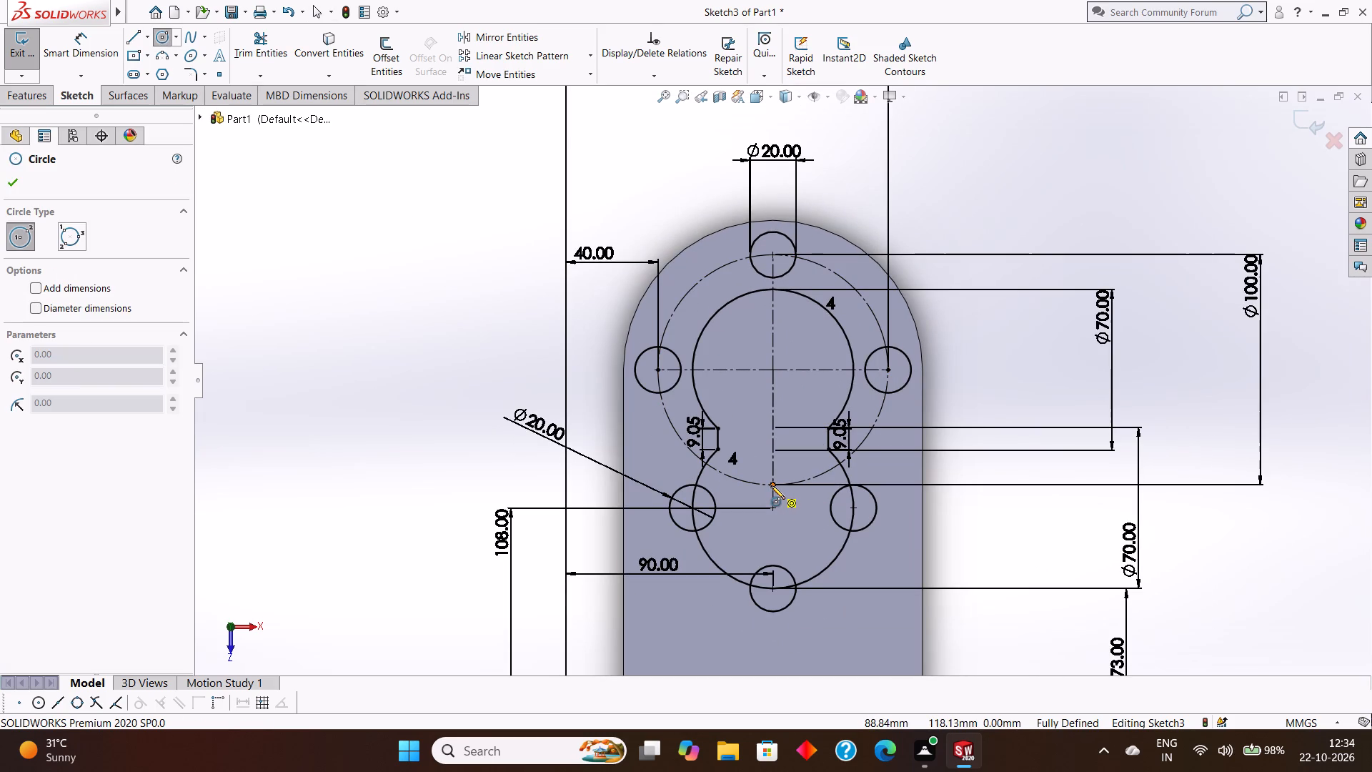
{"action": "left_click_drag", "start_coordinate": [772, 485], "coordinate": [776, 491]}
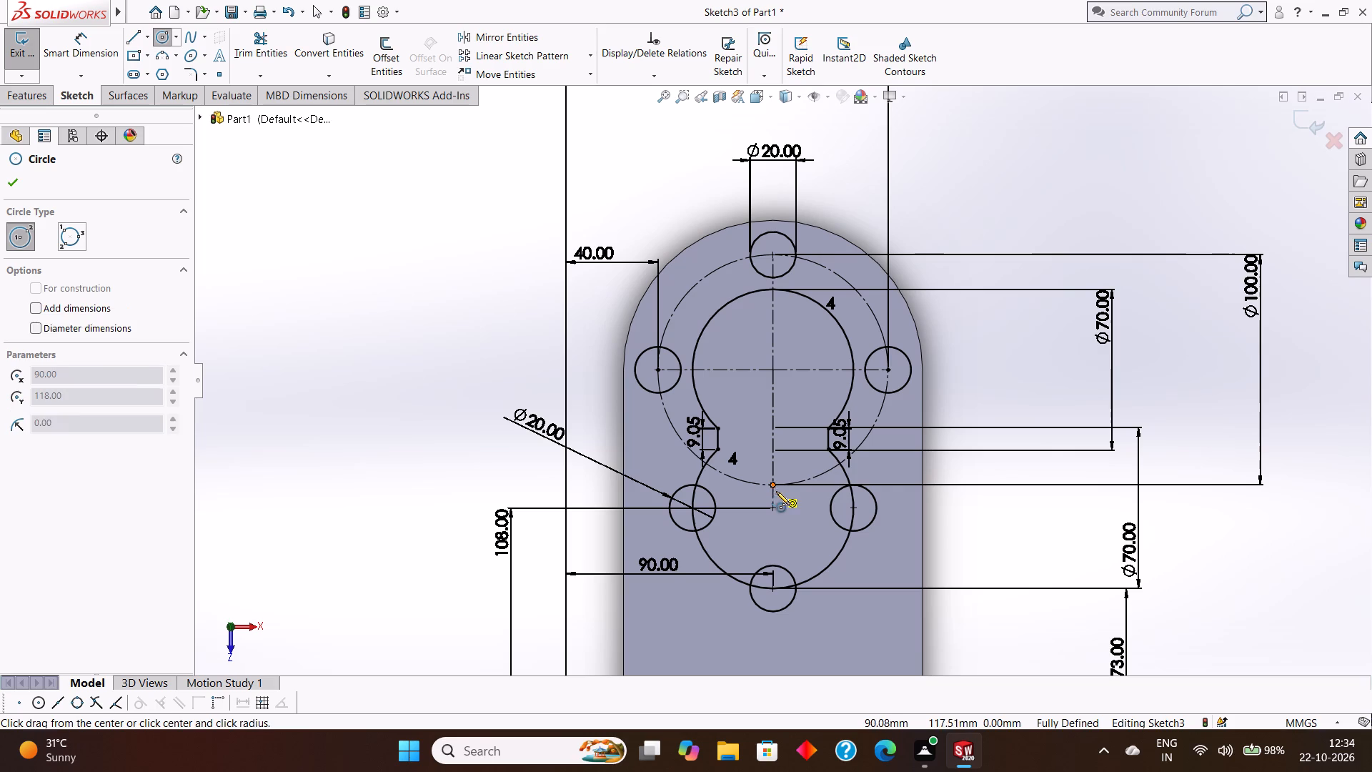
{"action": "left_click_drag", "start_coordinate": [776, 491], "coordinate": [844, 598]}
{"action": "key", "text": "BackSpace"}
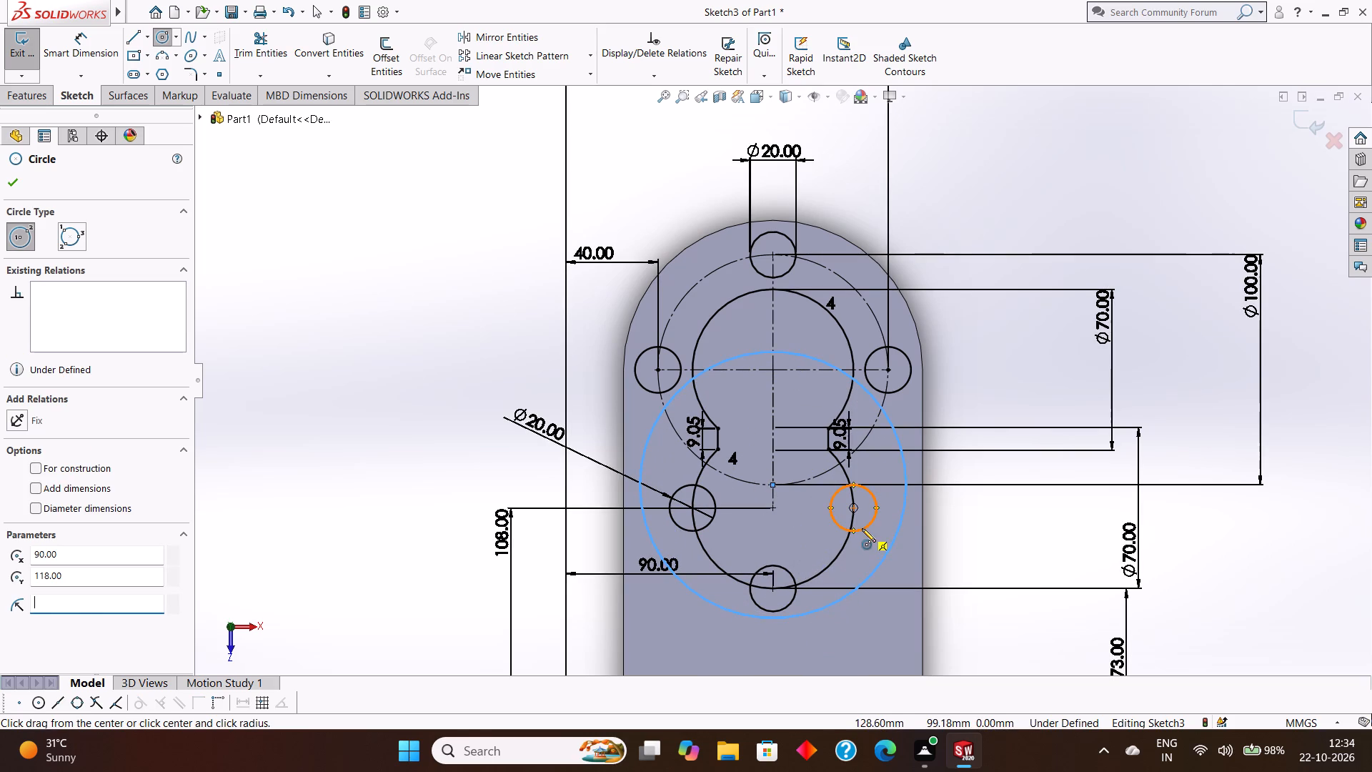
{"action": "type", "text": "50"}
{"action": "key", "text": "Return"}
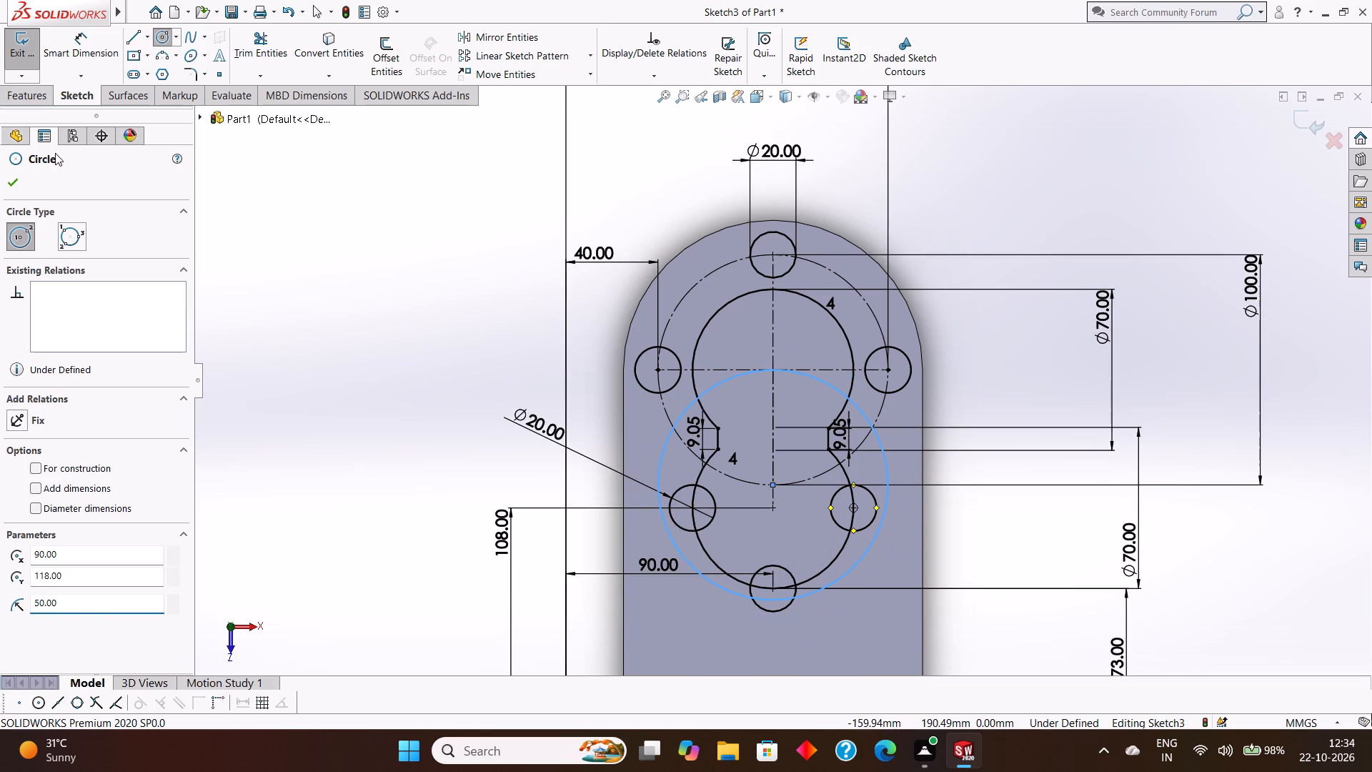
{"action": "left_click", "coordinate": [18, 183]}
Dimension the new lower circle's diameter, placing the dimension vertically beside the upright.
{"action": "left_click", "coordinate": [84, 49]}
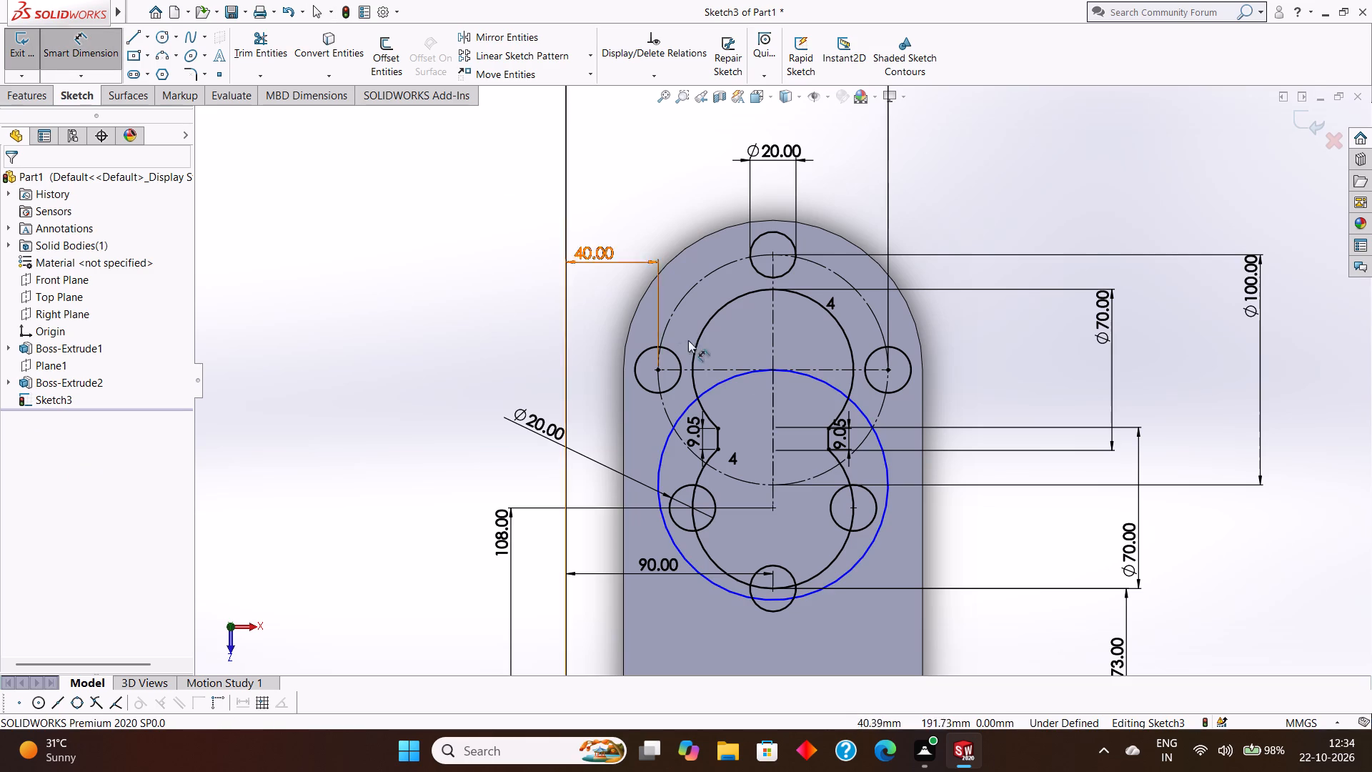
{"action": "left_click", "coordinate": [865, 412]}
{"action": "left_click", "coordinate": [1024, 412]}
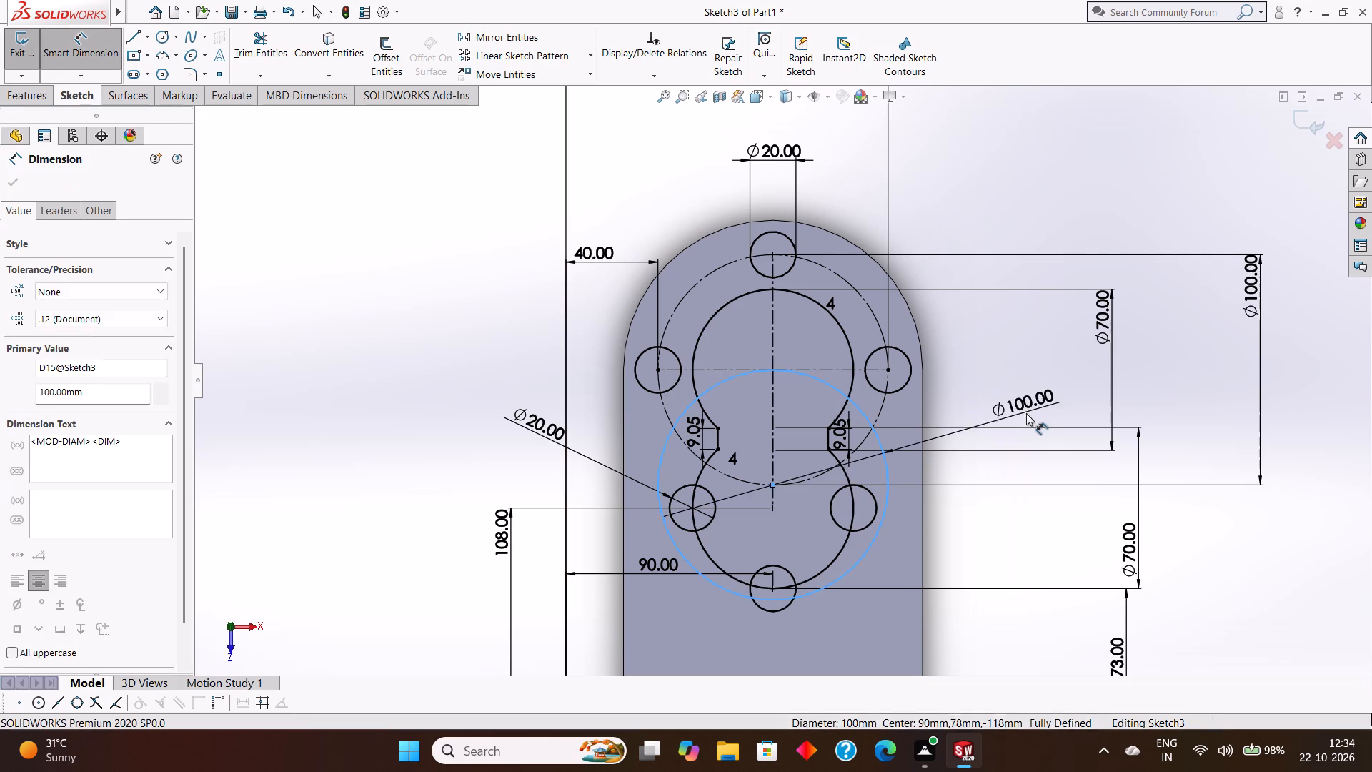
{"action": "left_click", "coordinate": [959, 397]}
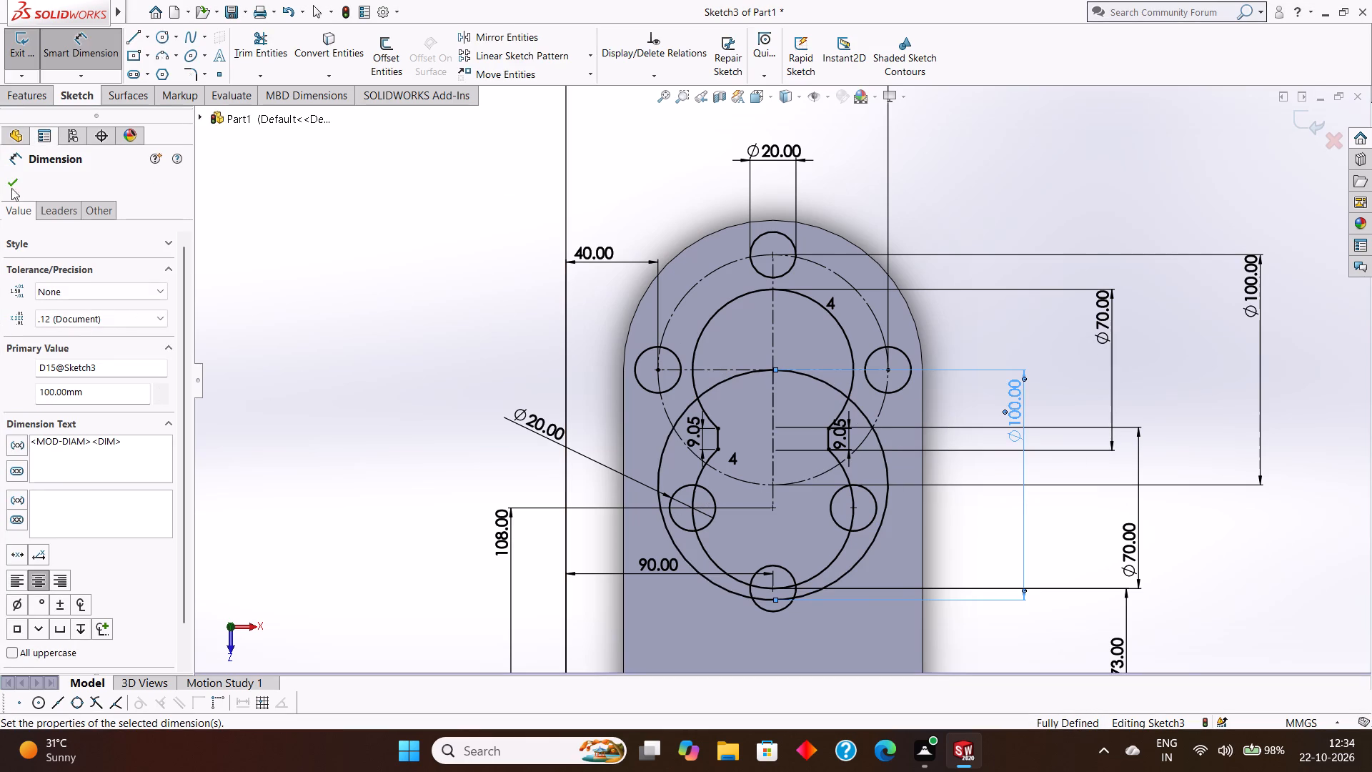
{"action": "left_click", "coordinate": [14, 177]}
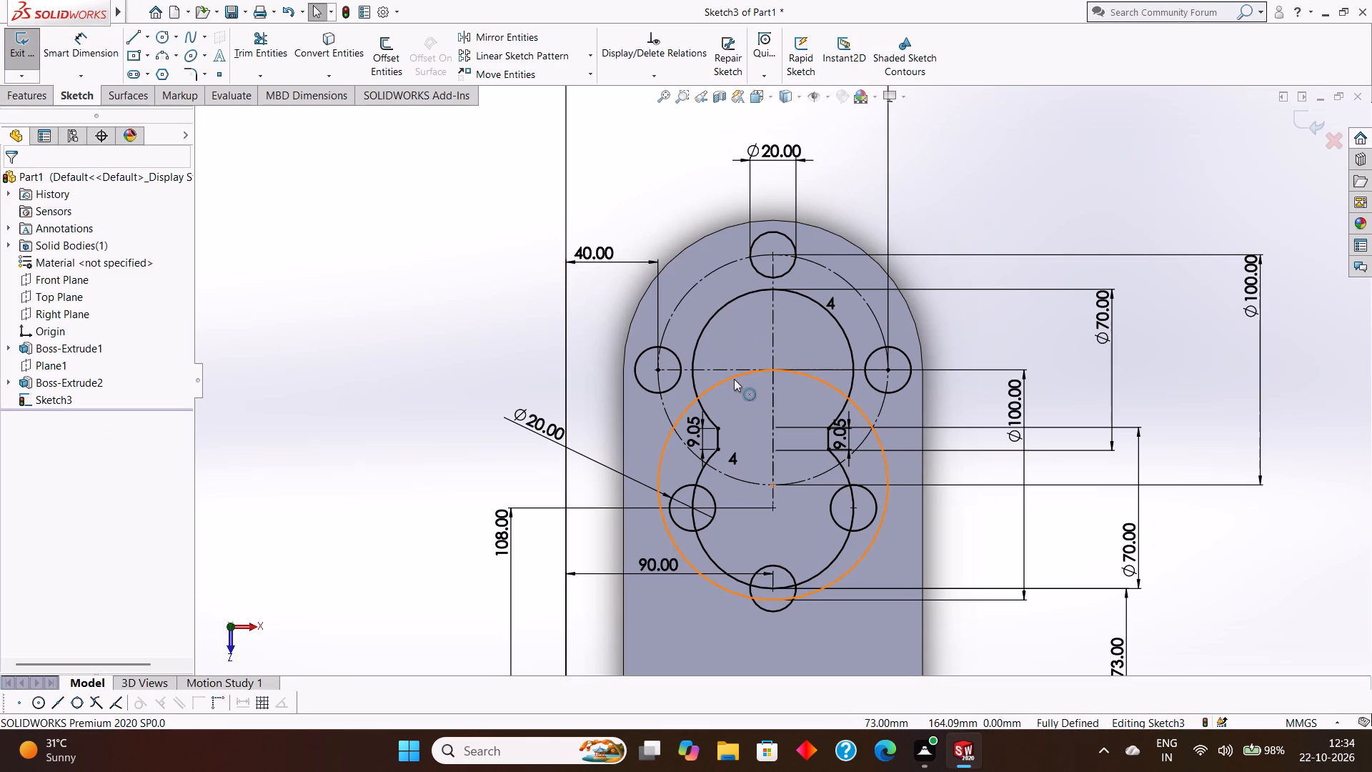
Convert the lower 100 mm circle to construction geometry.
{"action": "right_click", "coordinate": [734, 379]}
{"action": "left_click", "coordinate": [771, 360]}
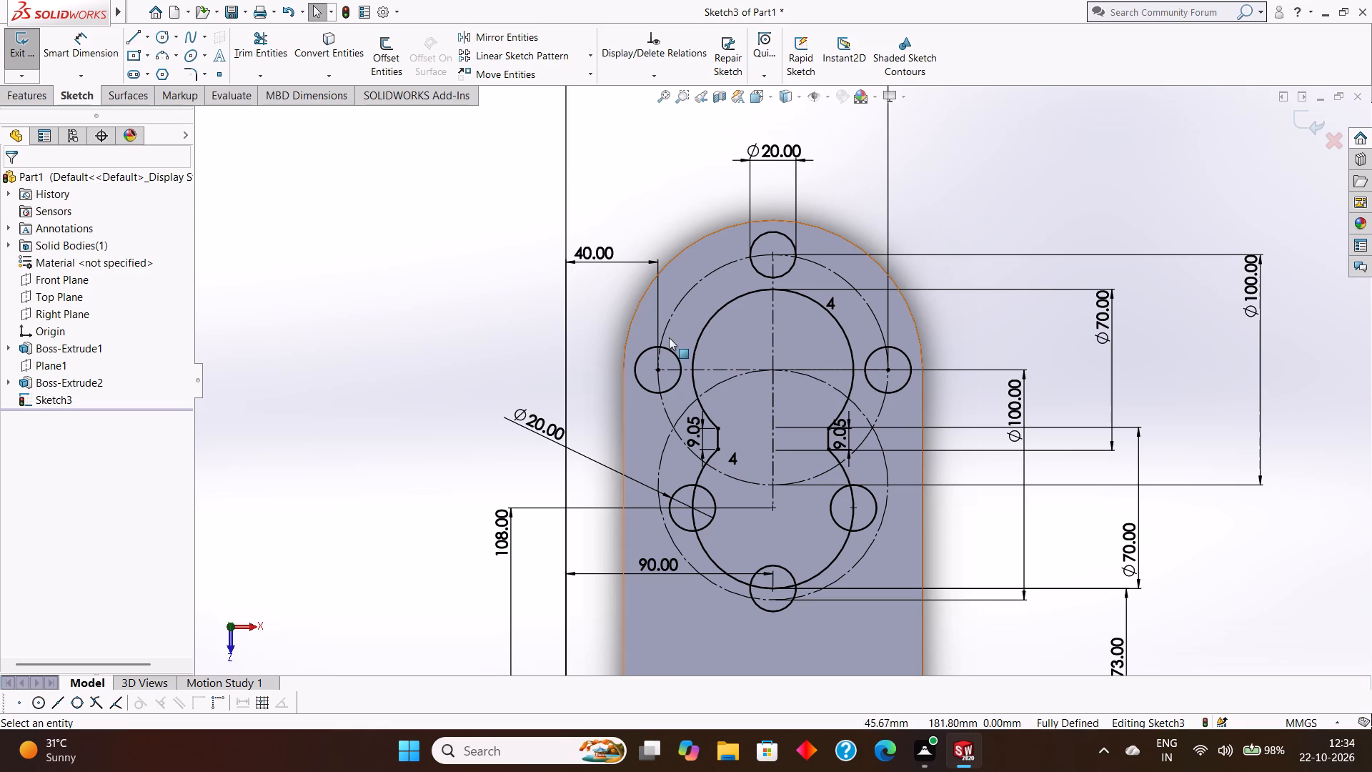
Sketch a slanted centerline about 61 mm long from the upper 100 mm circle's center up to the left, at about 125 degrees.
{"action": "left_click", "coordinate": [146, 42]}
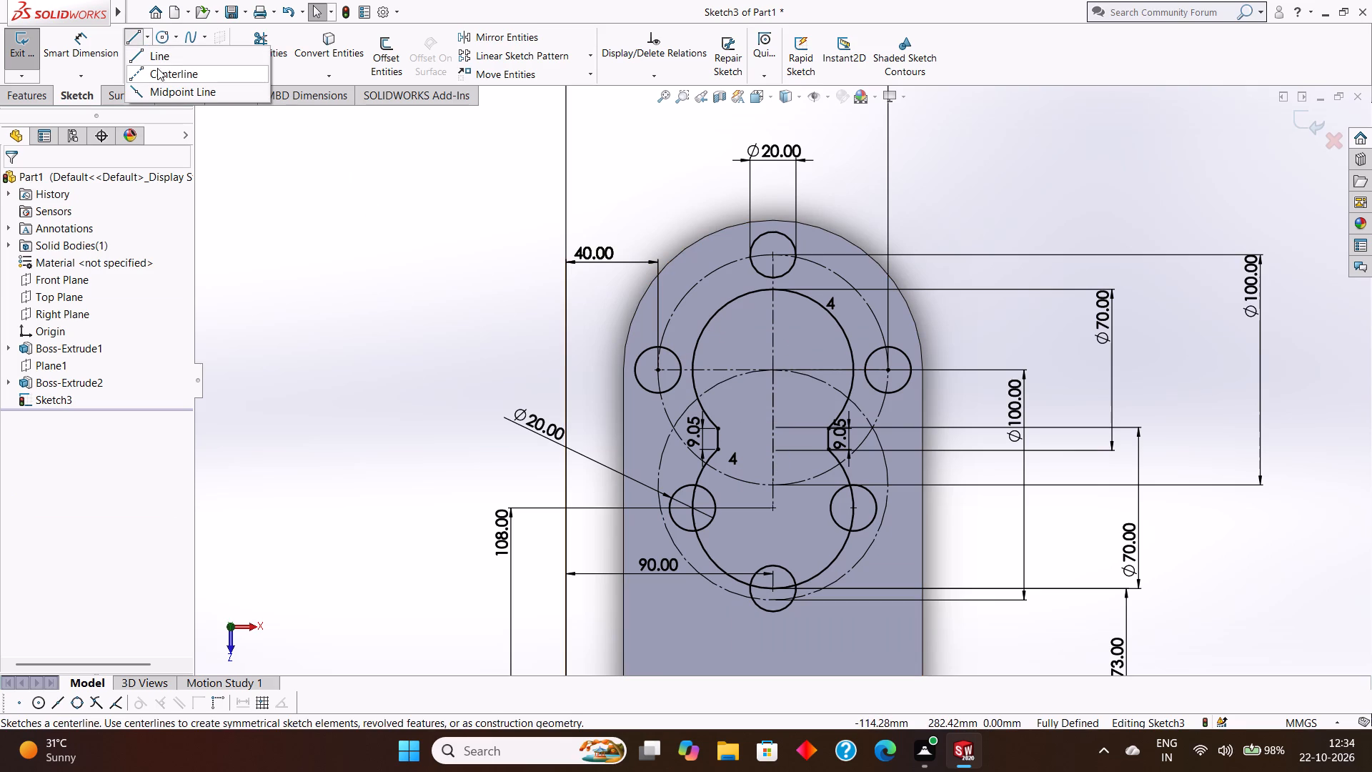
{"action": "left_click", "coordinate": [158, 71]}
{"action": "left_click", "coordinate": [774, 372]}
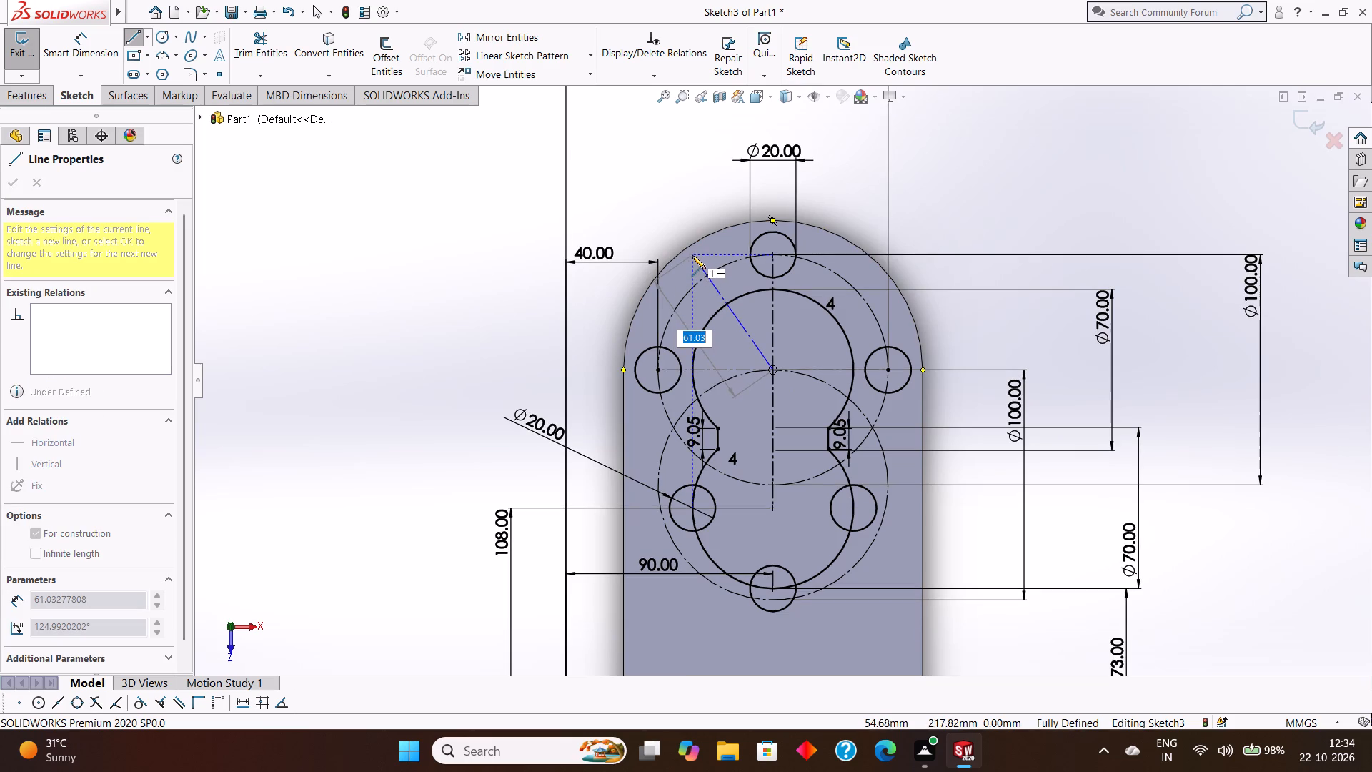
{"action": "left_click", "coordinate": [692, 255]}
{"action": "key", "text": "Escape"}
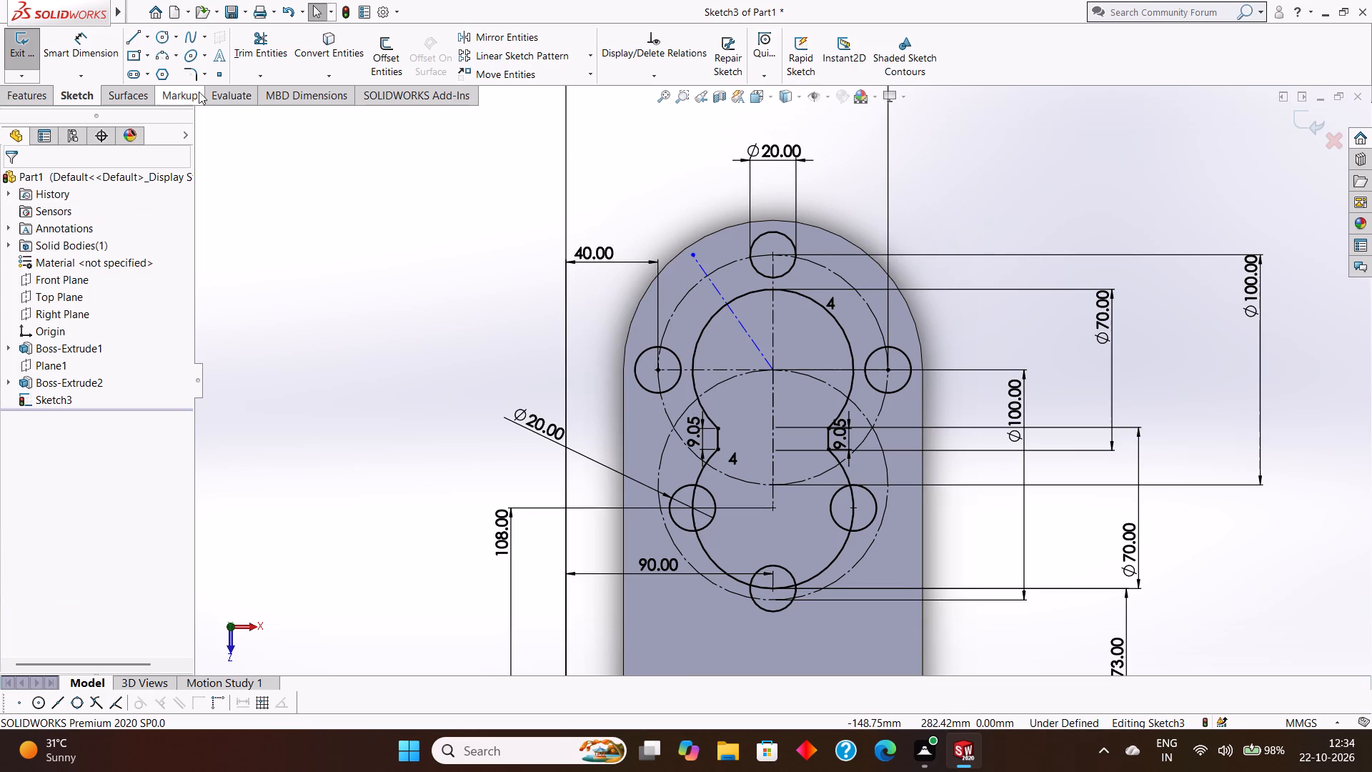
Trim the overhanging end of the slanted centerline back to the upper 100 mm construction circle.
{"action": "left_click", "coordinate": [244, 37]}
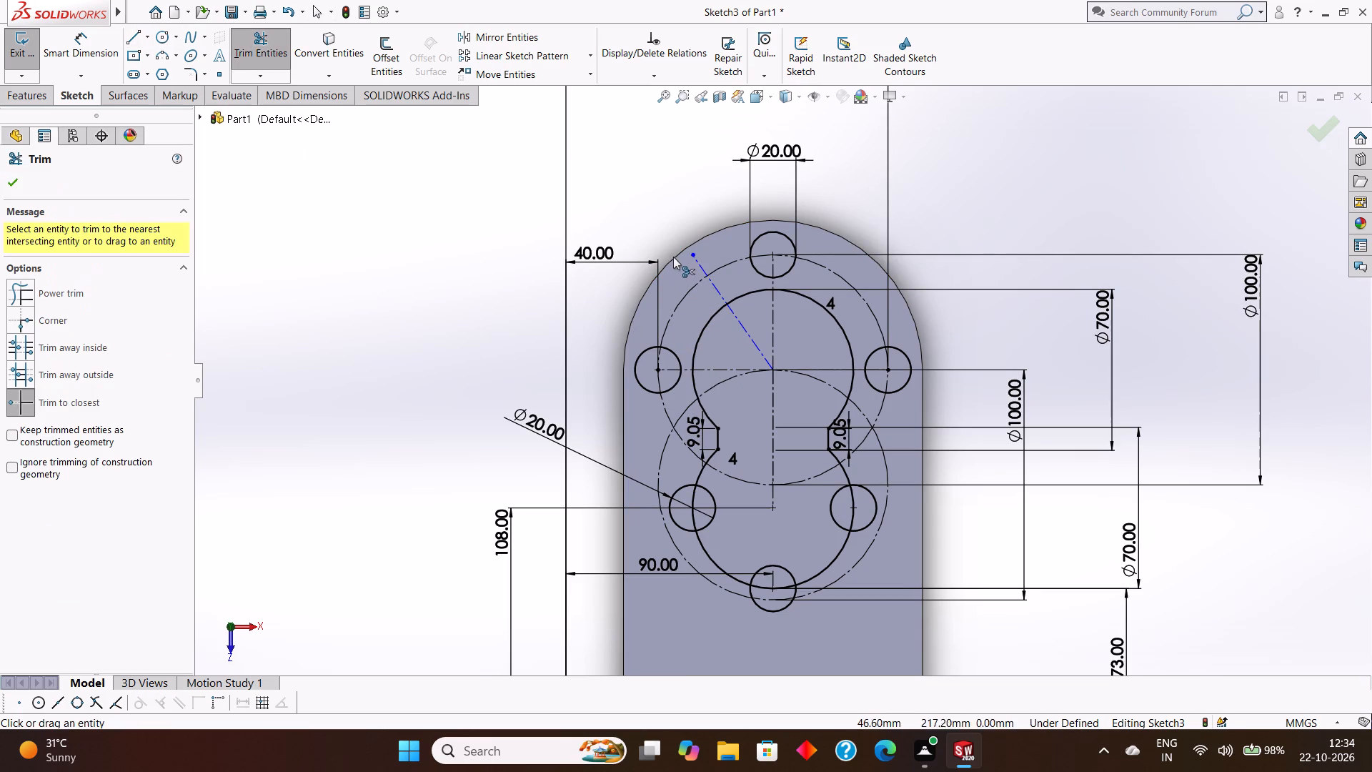
{"action": "left_click", "coordinate": [698, 262]}
{"action": "key", "text": "Escape"}
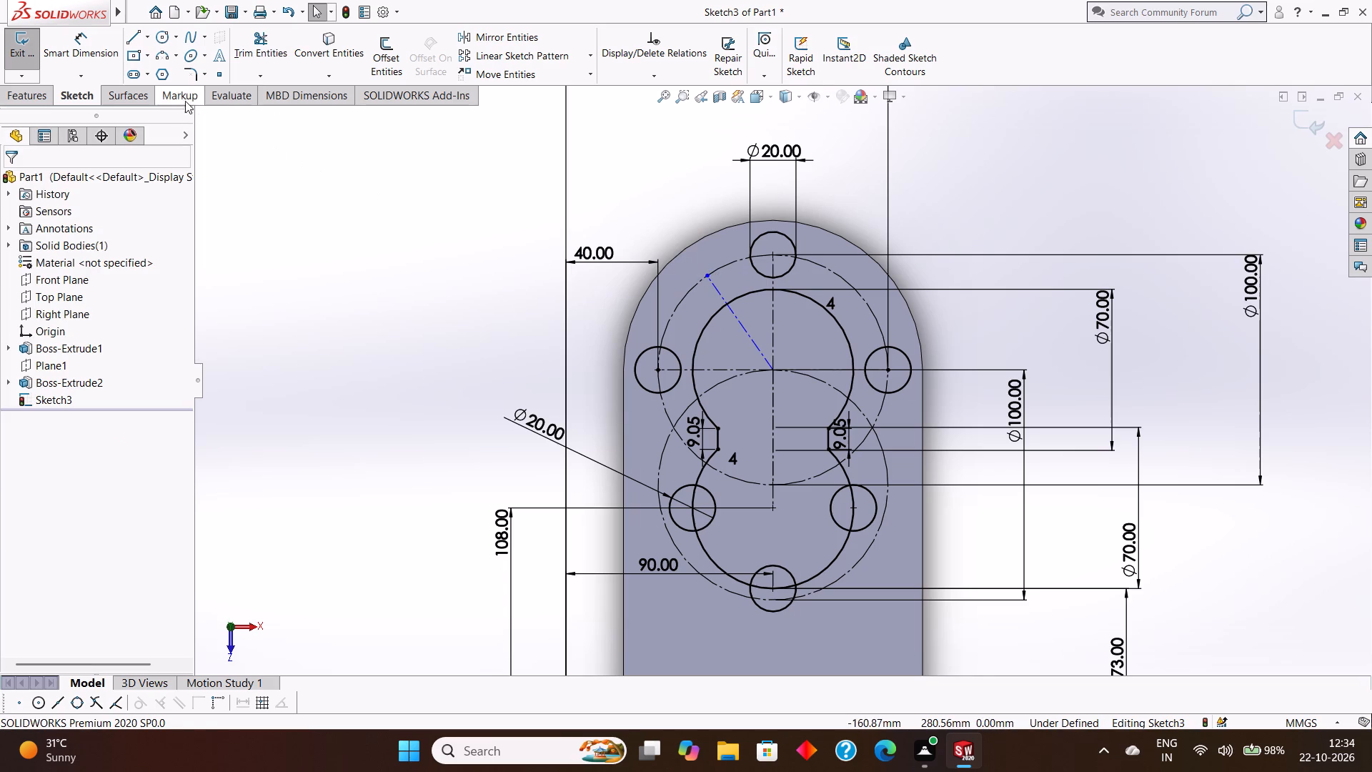
Sketch a circle of 5 mm radius centered on the slanted centerline's outer end, on the upper 100 mm construction circle.
{"action": "left_click", "coordinate": [163, 39]}
{"action": "scroll", "coordinate": [713, 246], "scroll_direction": "down", "scroll_amount": 1}
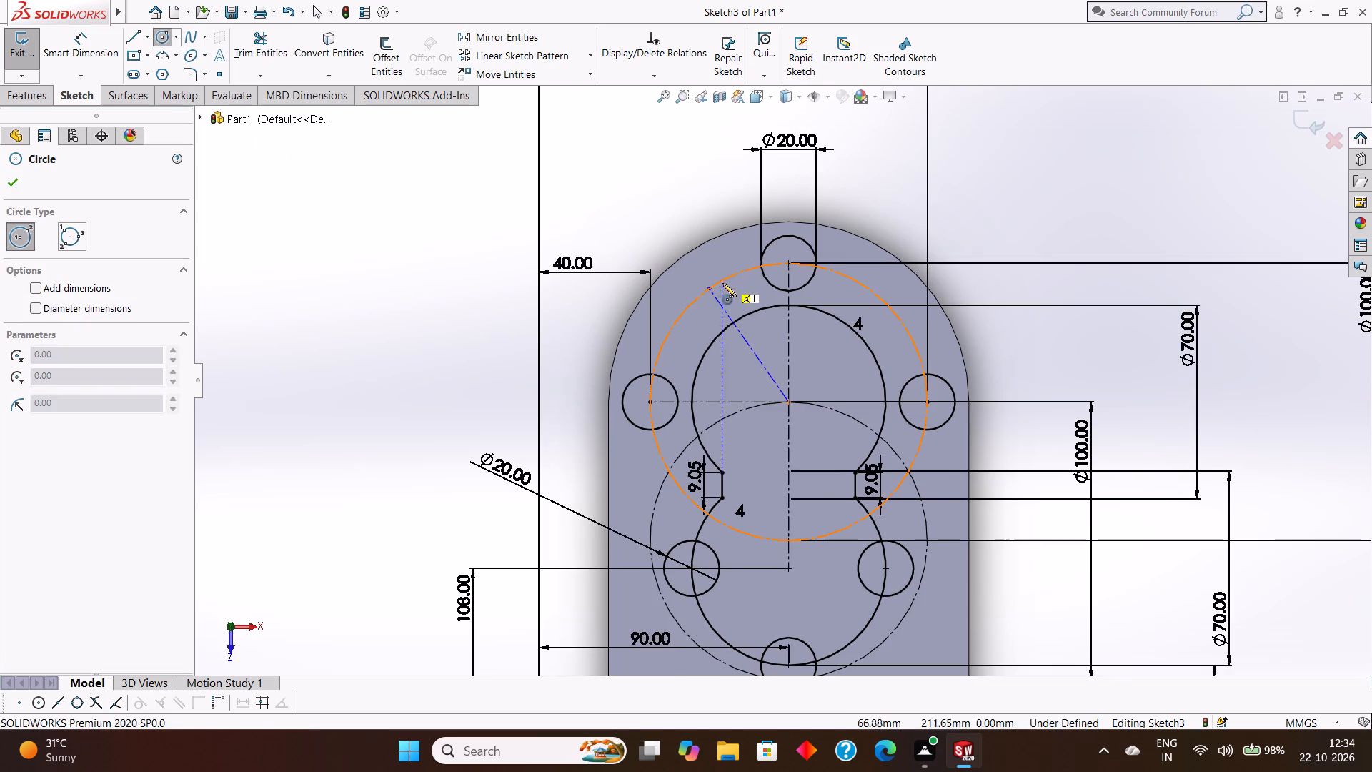
{"action": "left_click_drag", "start_coordinate": [709, 289], "coordinate": [725, 304]}
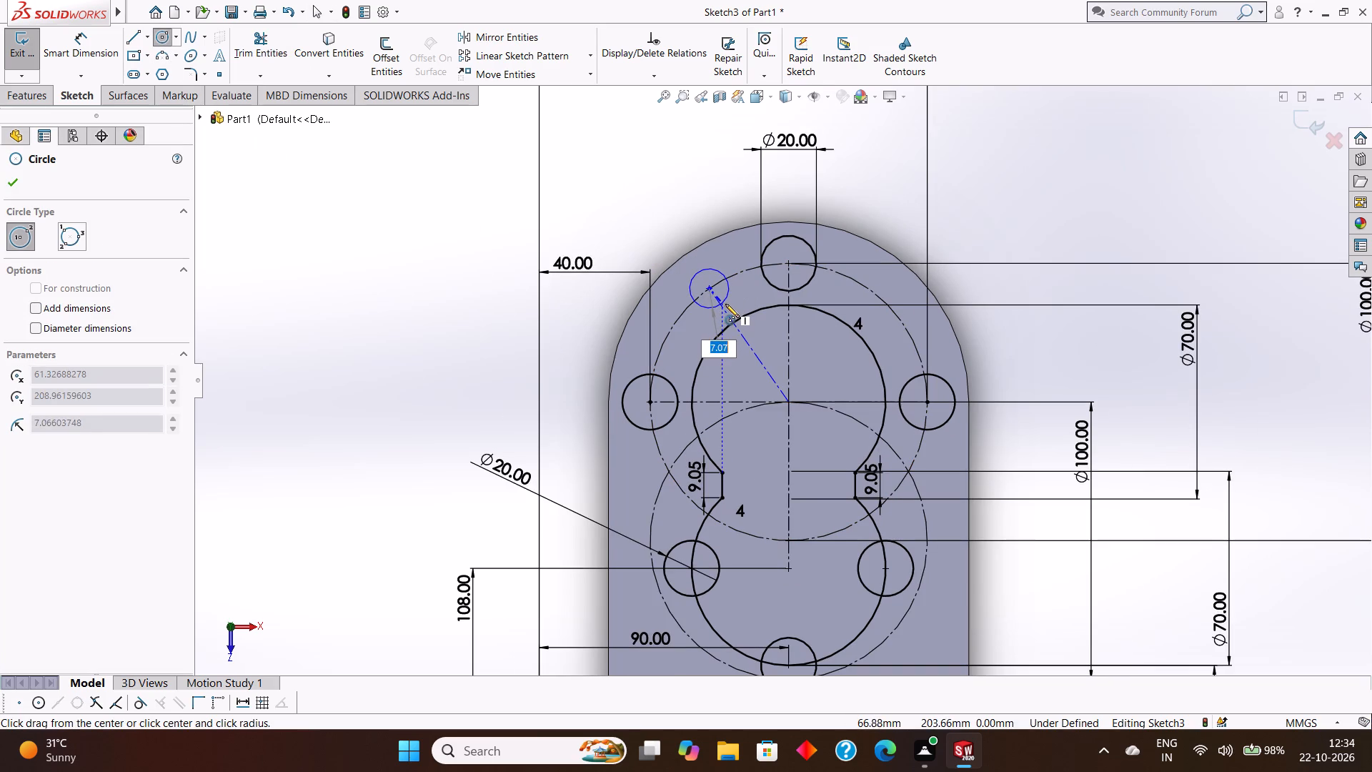
{"action": "left_click_drag", "start_coordinate": [725, 304], "coordinate": [727, 304]}
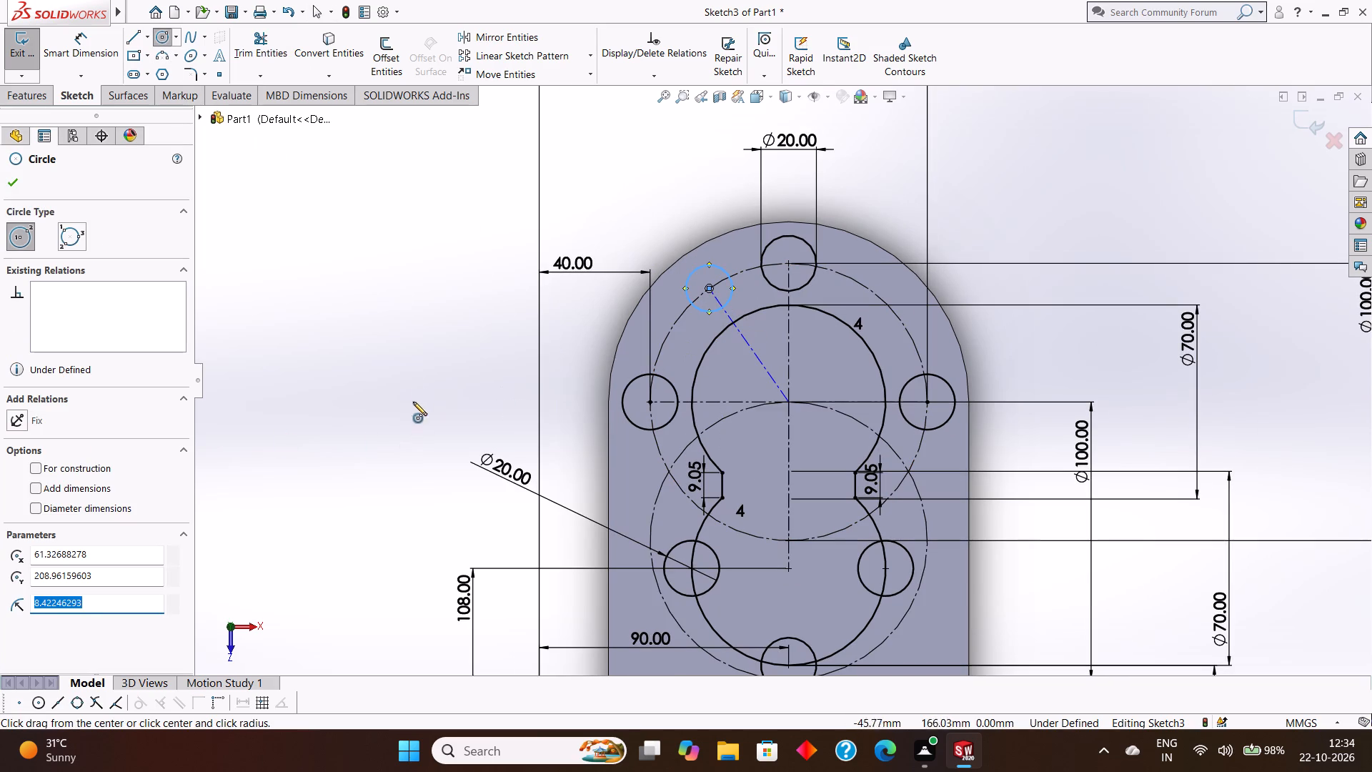
{"action": "key", "text": "BackSpace"}
{"action": "key", "text": "5"}
{"action": "key", "text": "Return"}
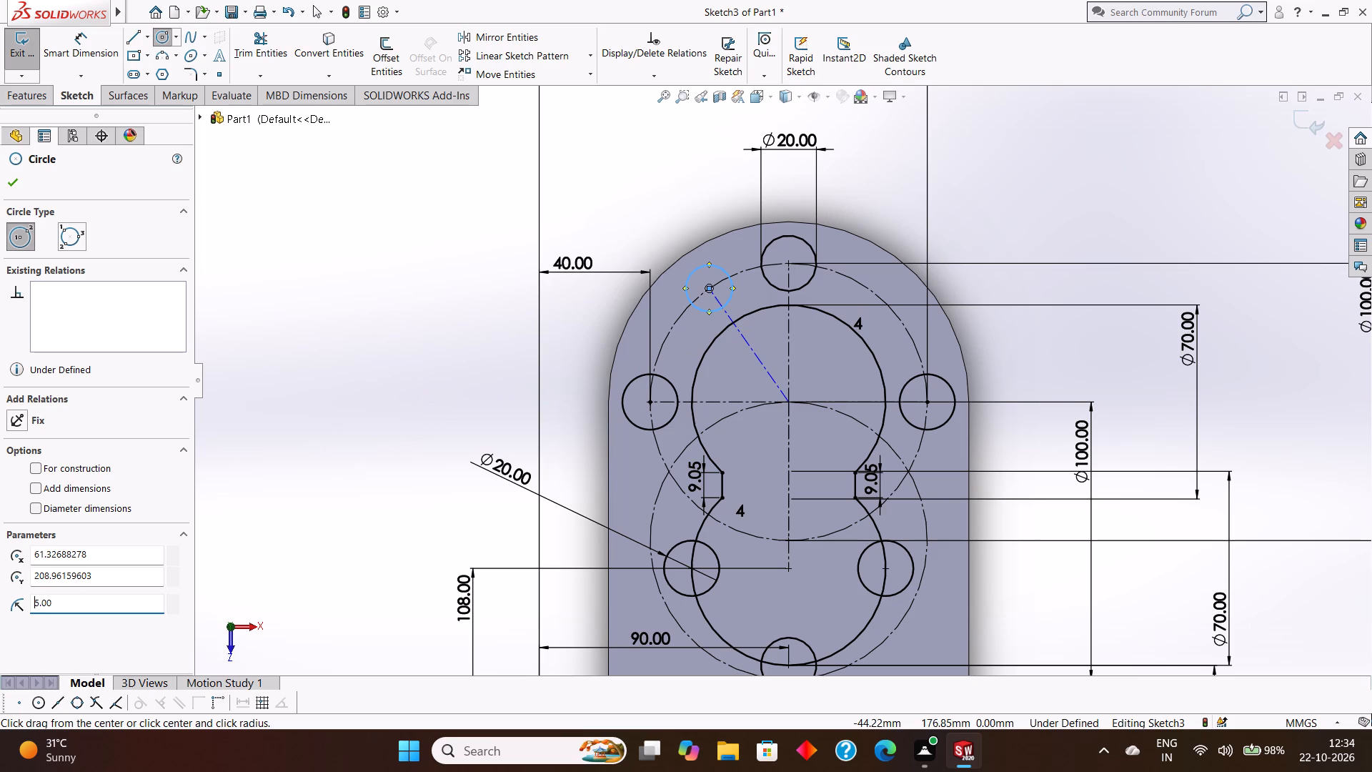
{"action": "left_click", "coordinate": [11, 181]}
Dimension the new small circle's diameter, placing the dimension above the upright's rounded top.
{"action": "left_click", "coordinate": [63, 56]}
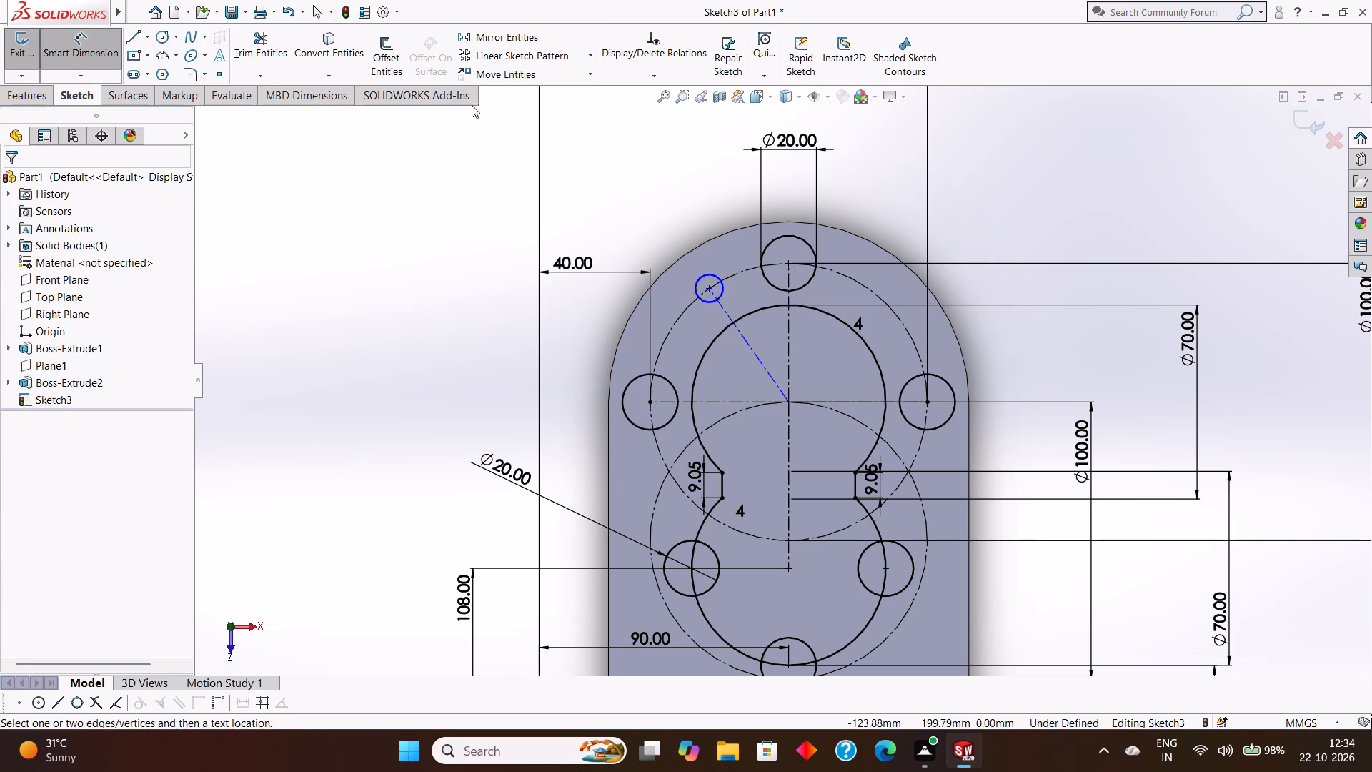
{"action": "left_click_drag", "start_coordinate": [706, 274], "coordinate": [706, 266]}
{"action": "left_click", "coordinate": [690, 182]}
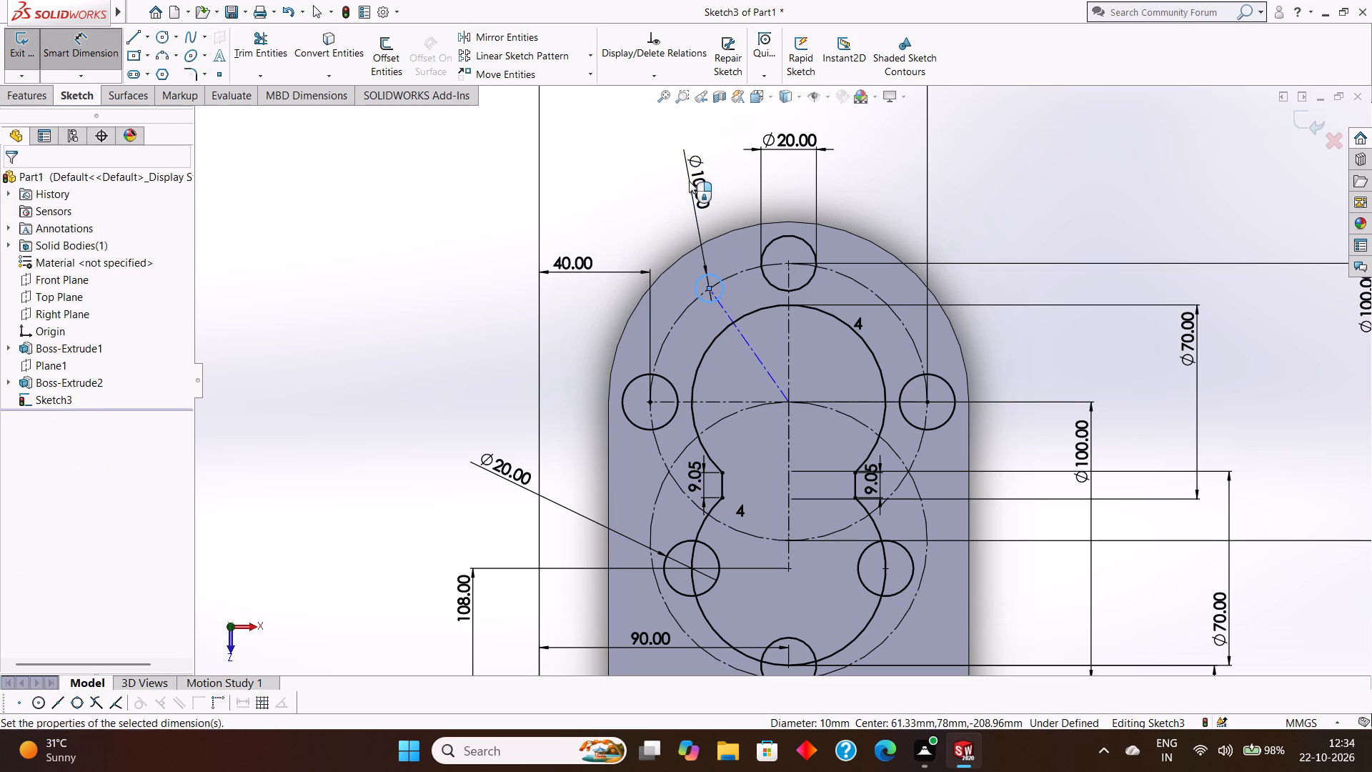
{"action": "left_click", "coordinate": [627, 158]}
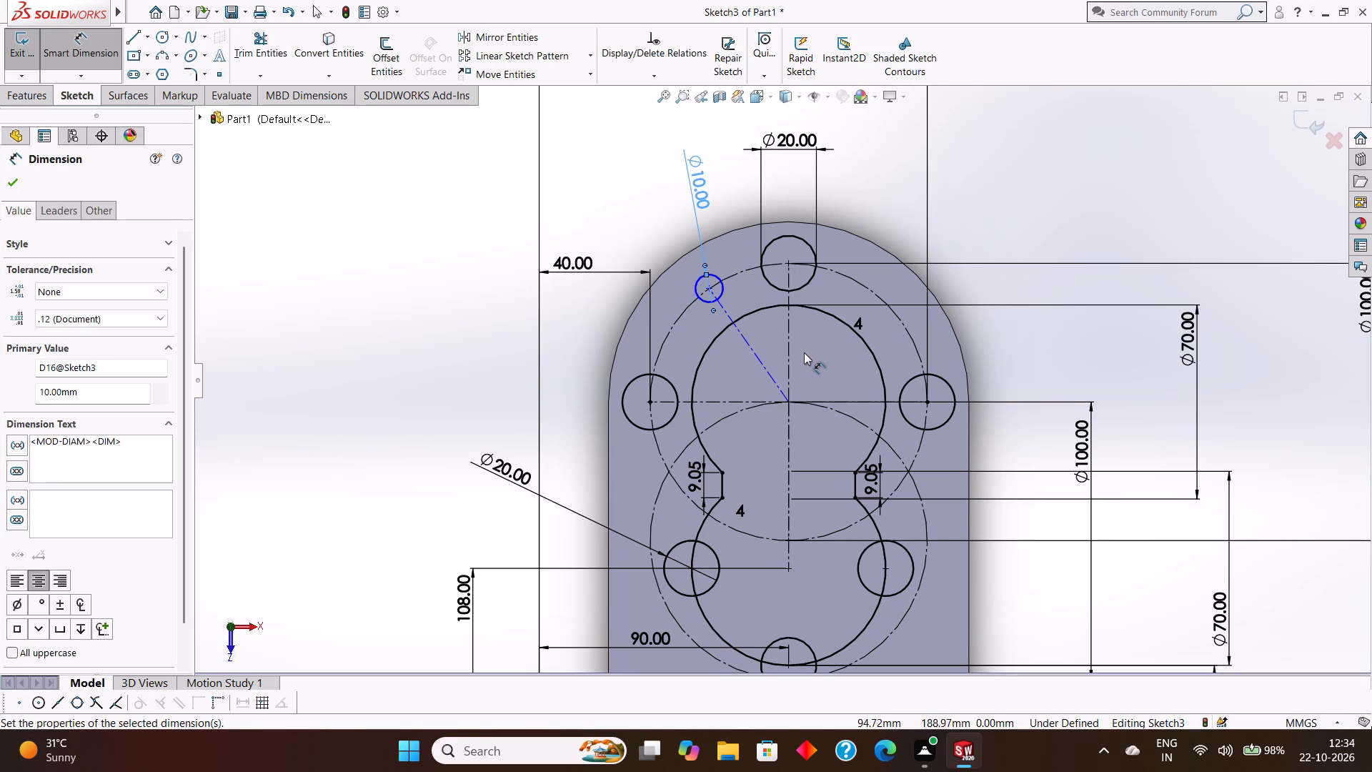
Dimension the vertical distance from the origin to the small upper circle's center, placing it beside the upright.
{"action": "scroll", "coordinate": [810, 395], "scroll_direction": "up", "scroll_amount": 2}
{"action": "scroll", "coordinate": [677, 580], "scroll_direction": "up", "scroll_amount": 2}
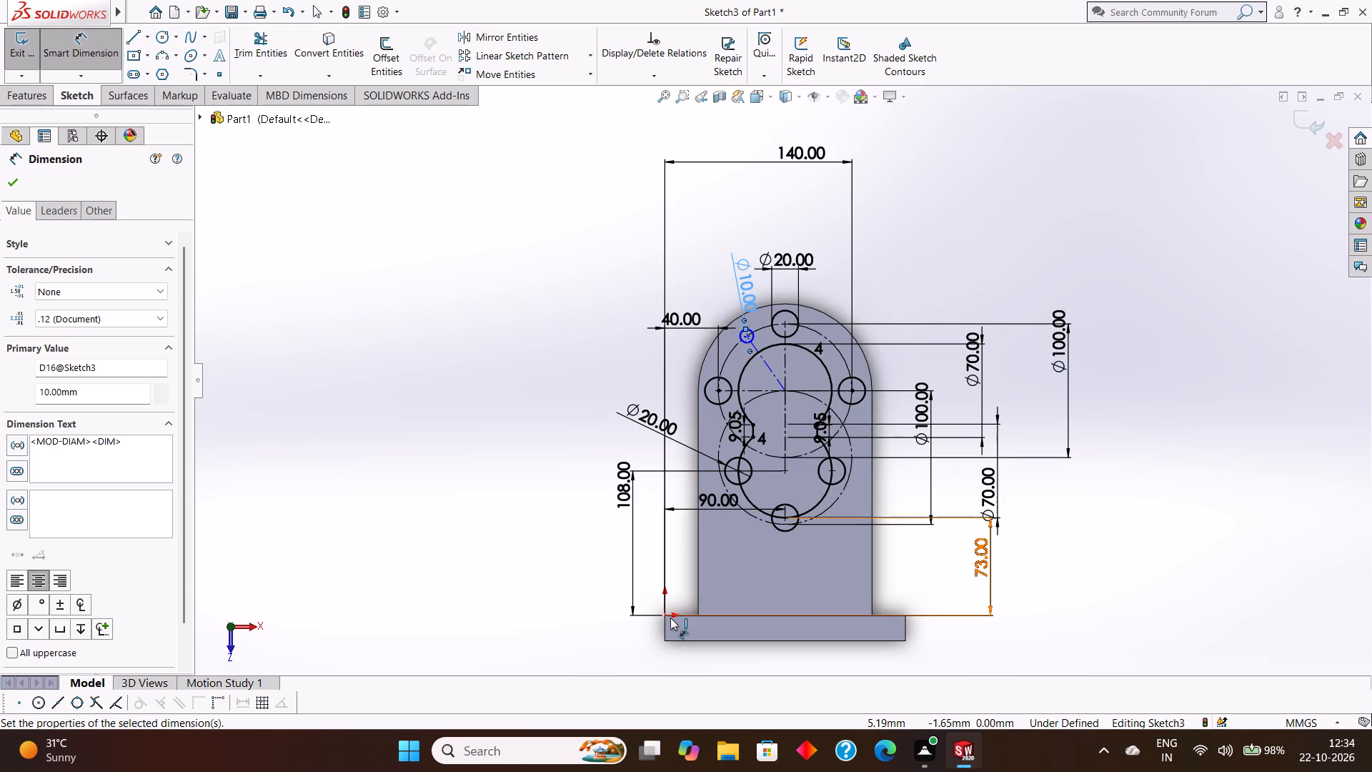
{"action": "left_click", "coordinate": [664, 615]}
{"action": "left_click", "coordinate": [747, 337]}
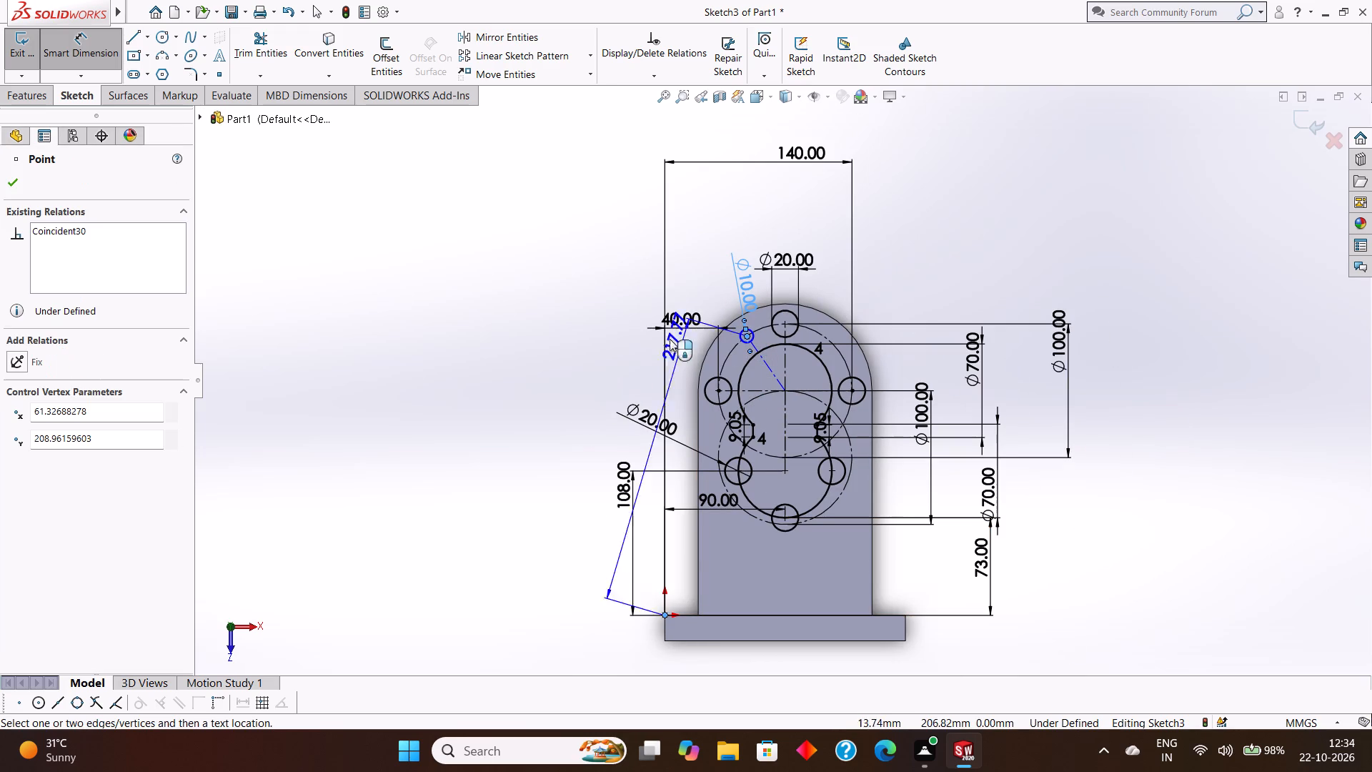
{"action": "left_click", "coordinate": [622, 371]}
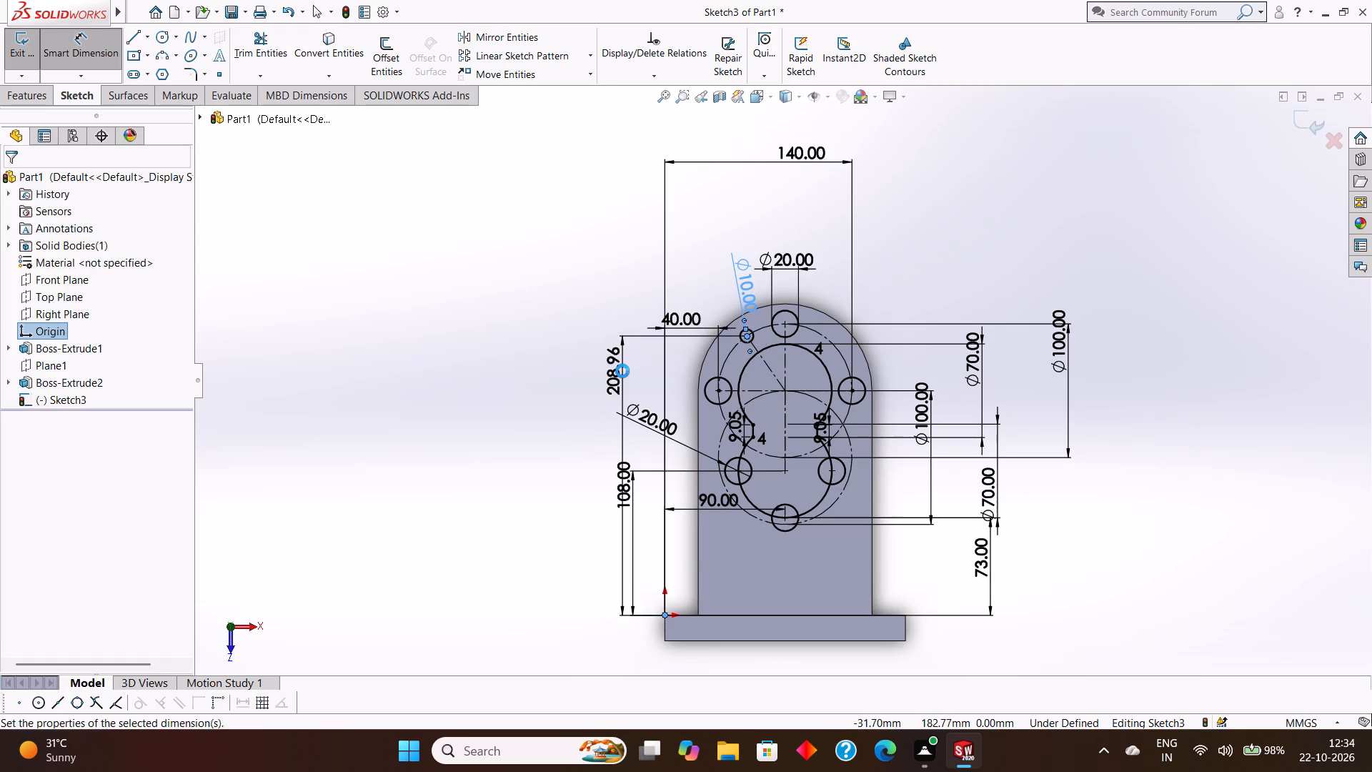
{"action": "left_click", "coordinate": [565, 348]}
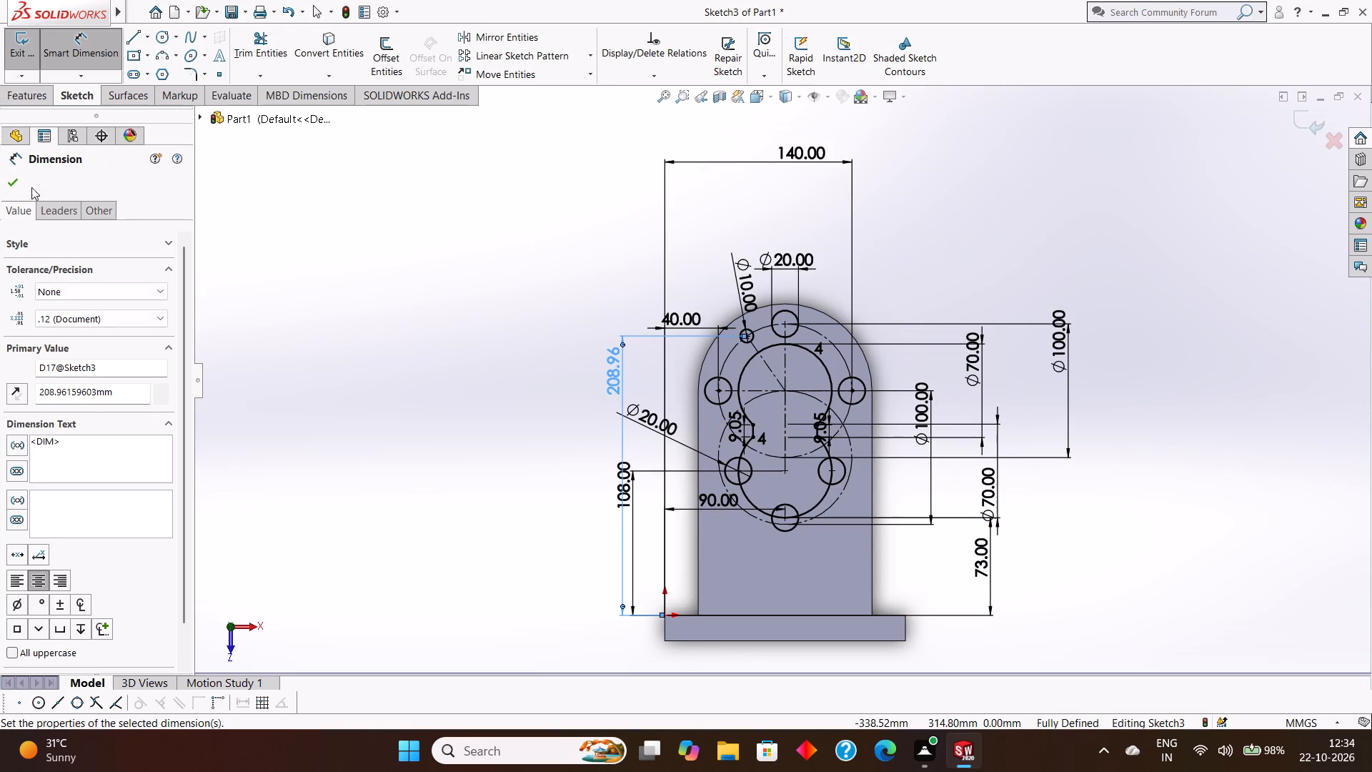
{"action": "left_click", "coordinate": [7, 185]}
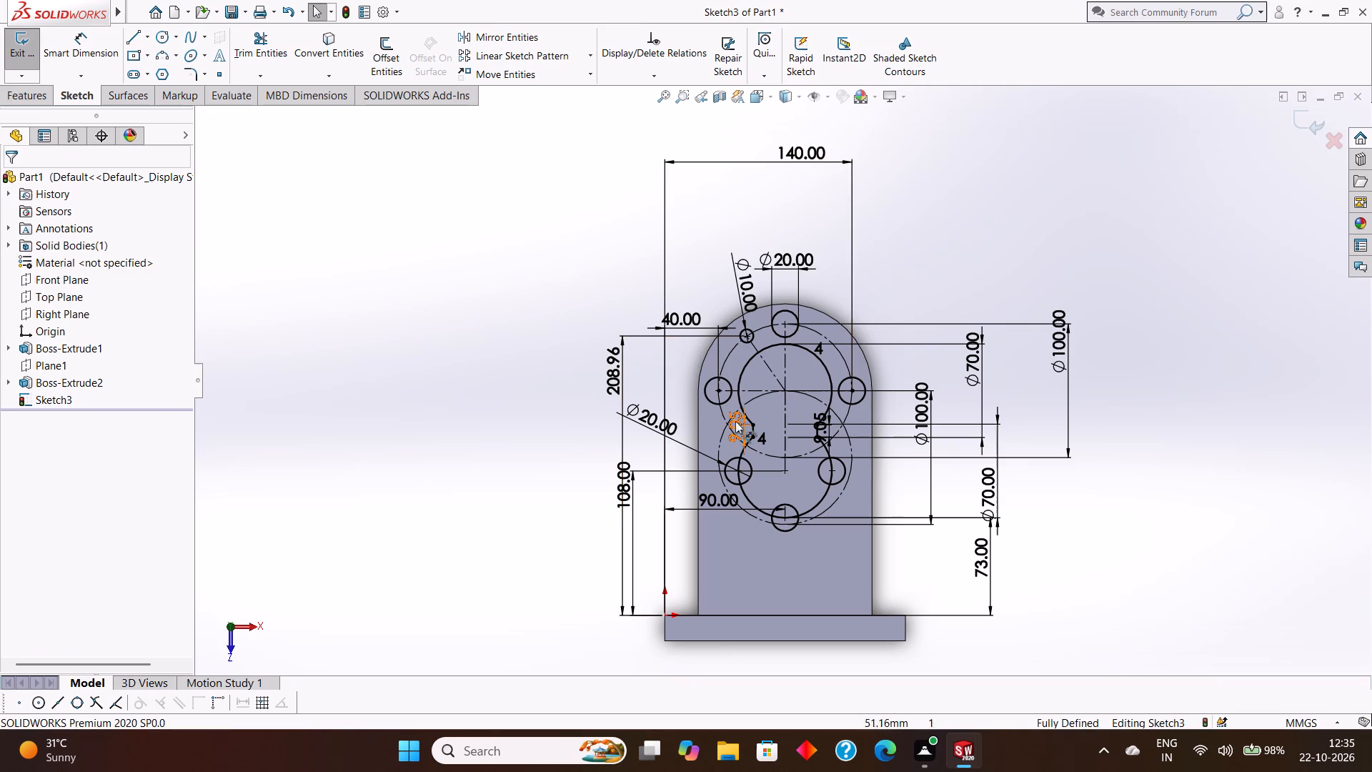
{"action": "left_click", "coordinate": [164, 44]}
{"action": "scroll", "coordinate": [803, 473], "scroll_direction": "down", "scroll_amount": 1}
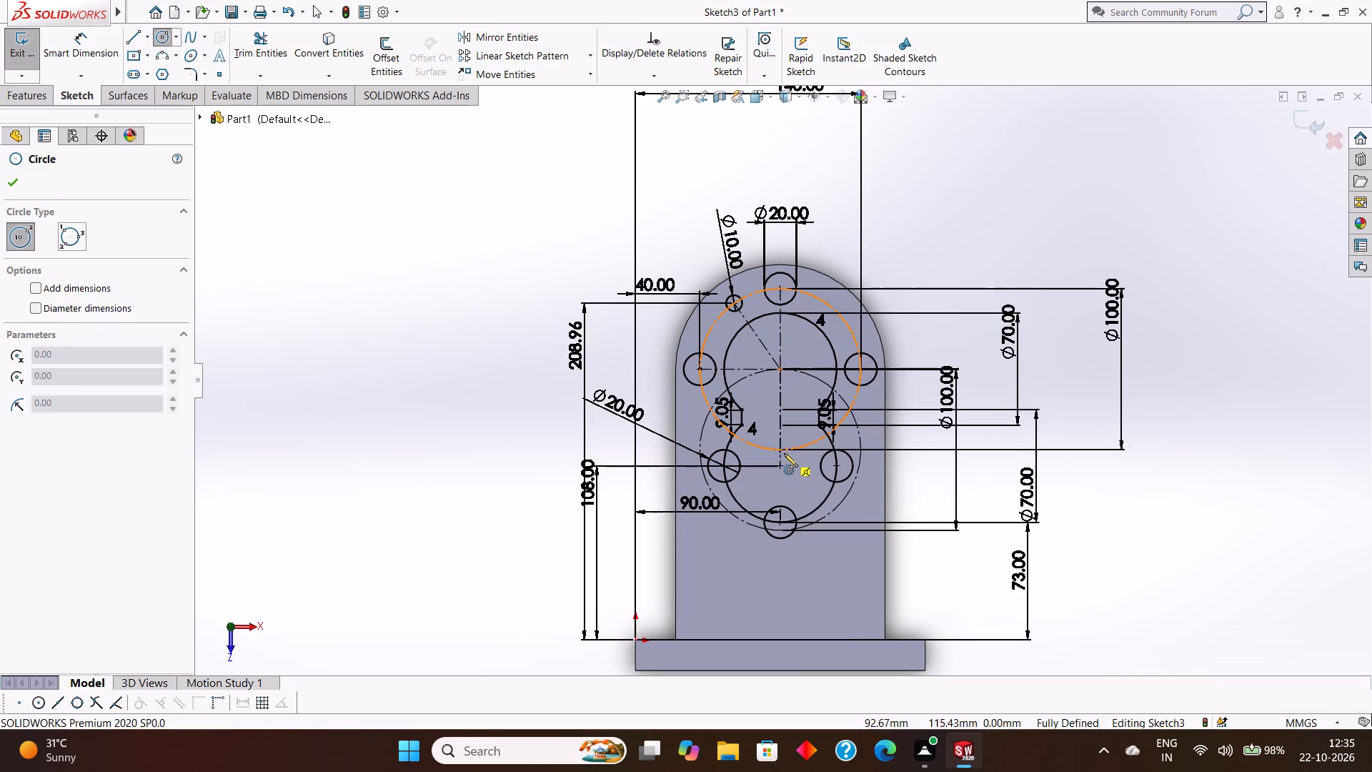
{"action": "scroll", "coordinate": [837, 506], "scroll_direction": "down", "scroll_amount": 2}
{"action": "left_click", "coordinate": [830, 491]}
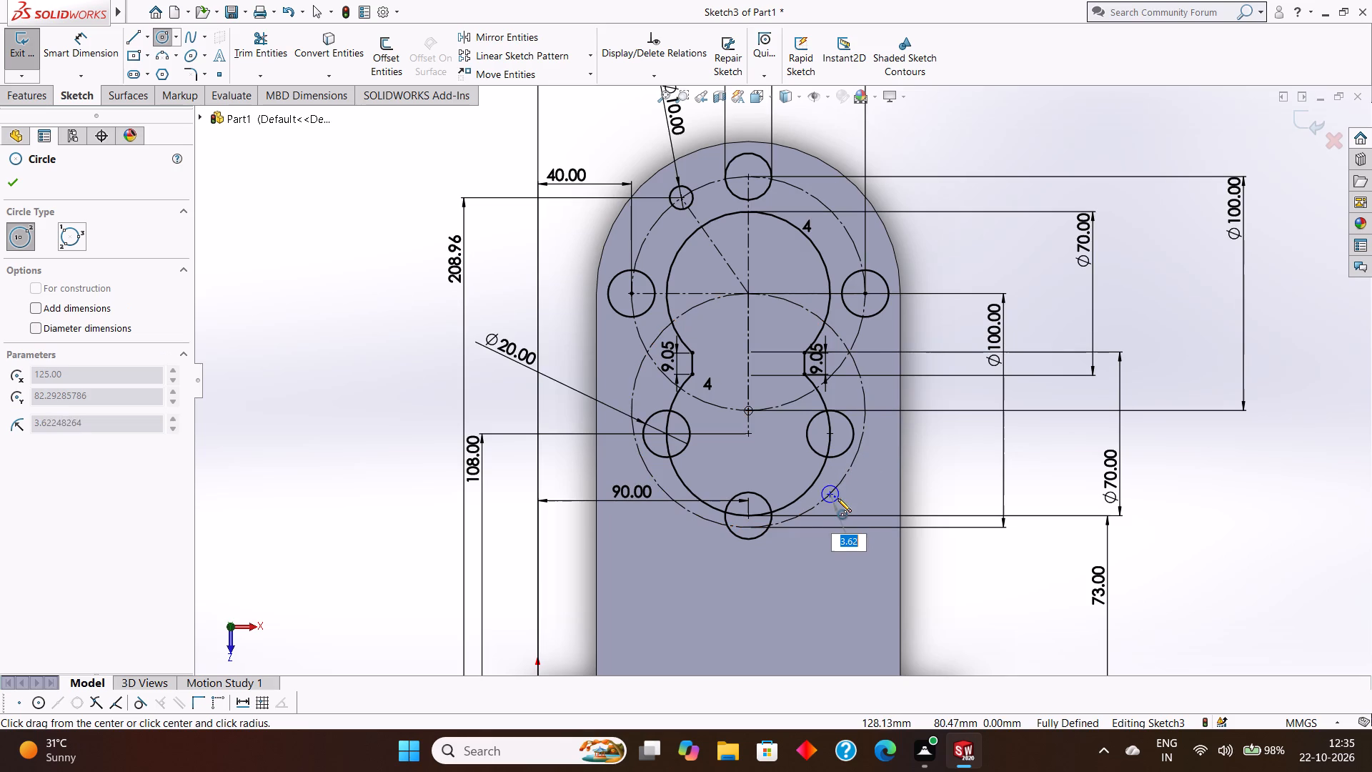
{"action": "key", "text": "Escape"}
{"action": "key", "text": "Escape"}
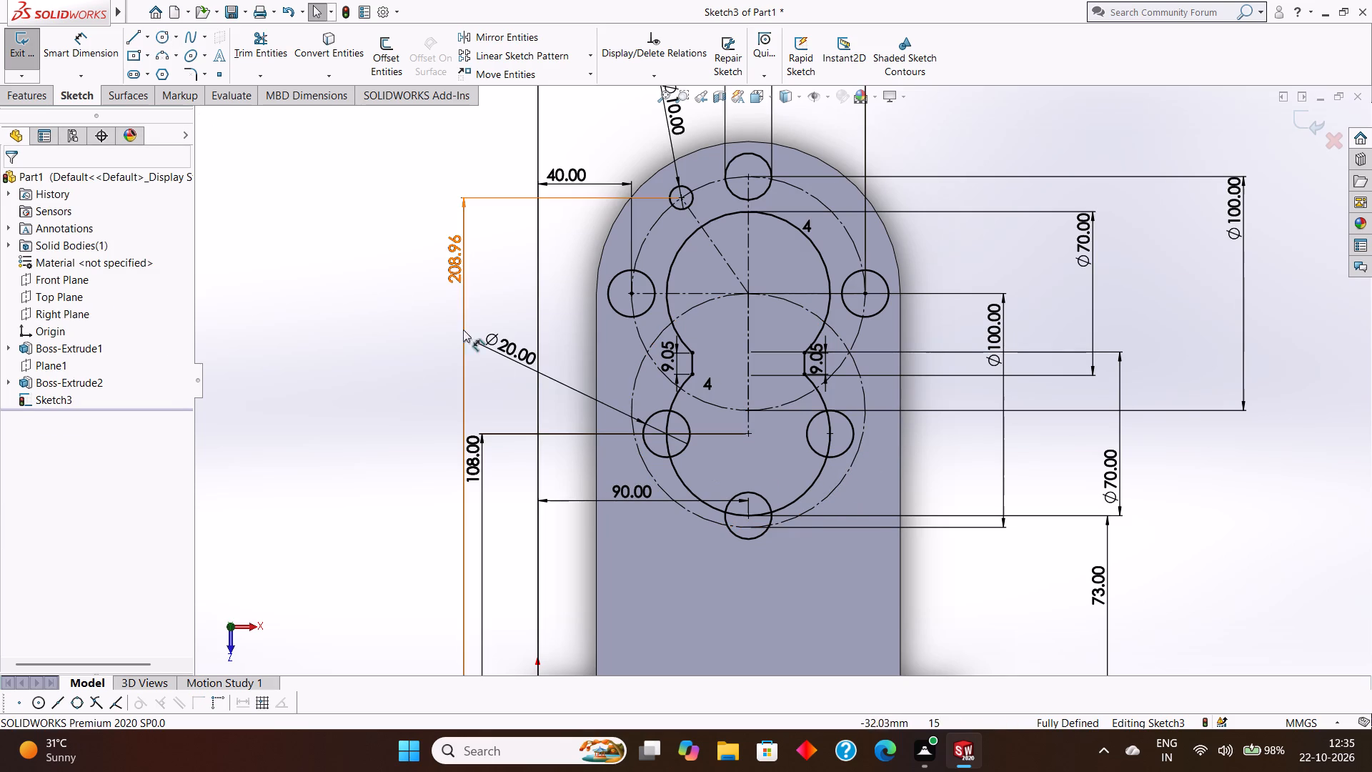
Sketch a vertical centerline from the lower 70 mm arc's center down to the center of the bottom 20 mm circle.
{"action": "left_click", "coordinate": [149, 39]}
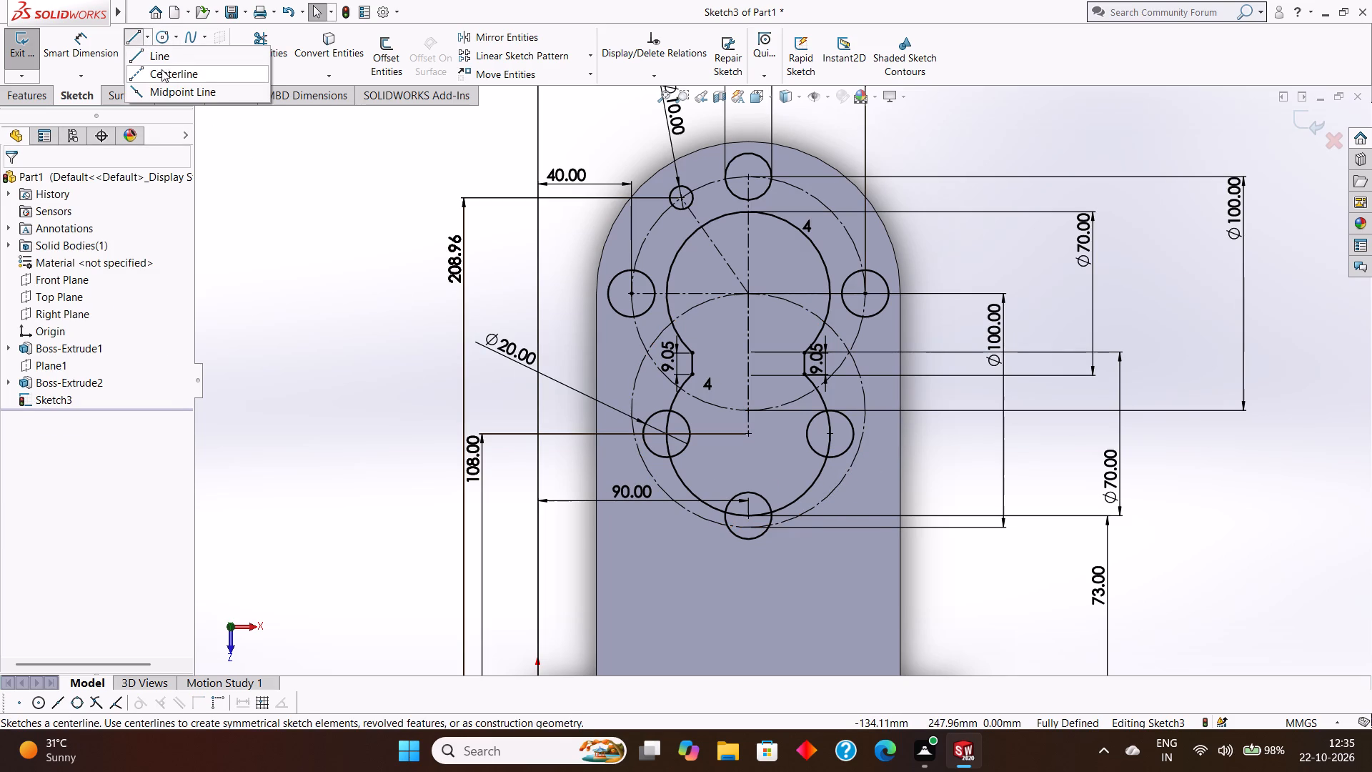
{"action": "left_click", "coordinate": [161, 71]}
{"action": "left_click", "coordinate": [749, 435]}
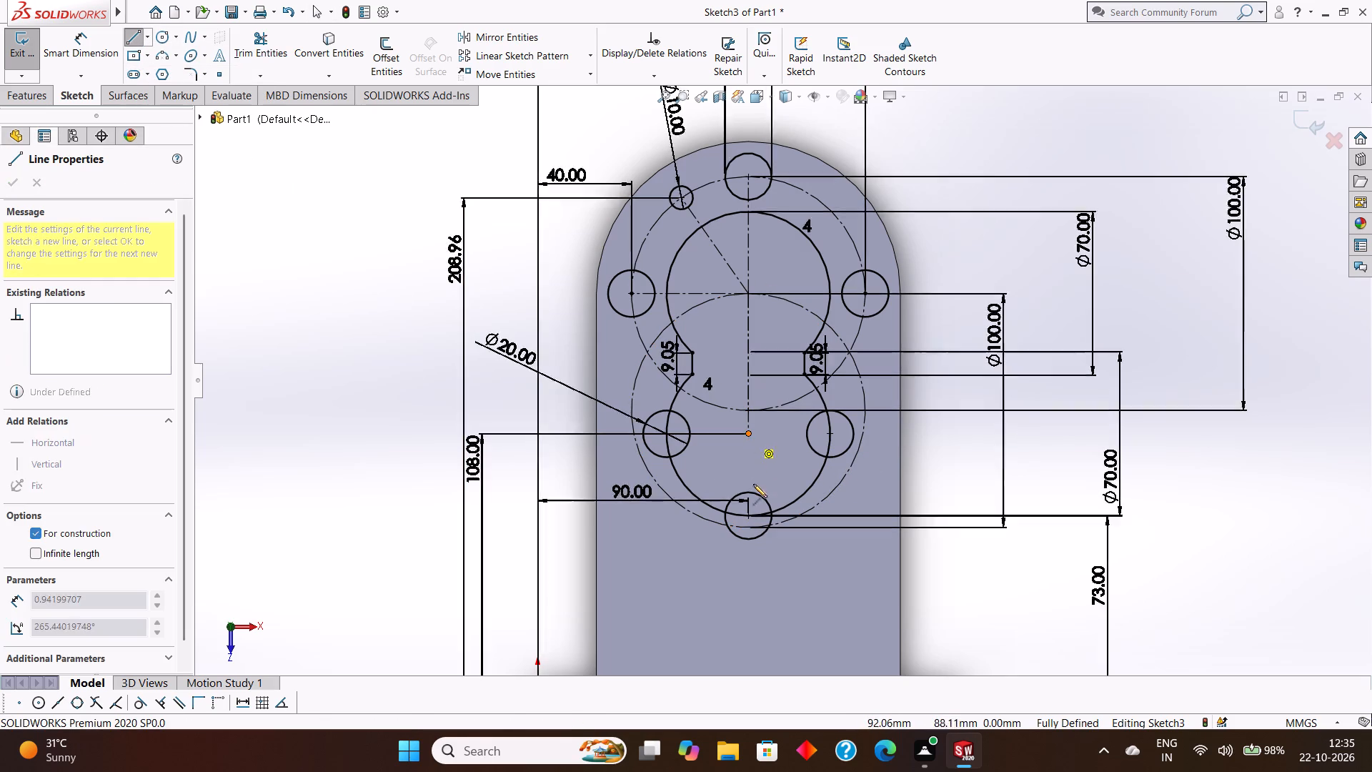
{"action": "left_click", "coordinate": [747, 514]}
{"action": "key", "text": "Escape"}
{"action": "key", "text": "Escape"}
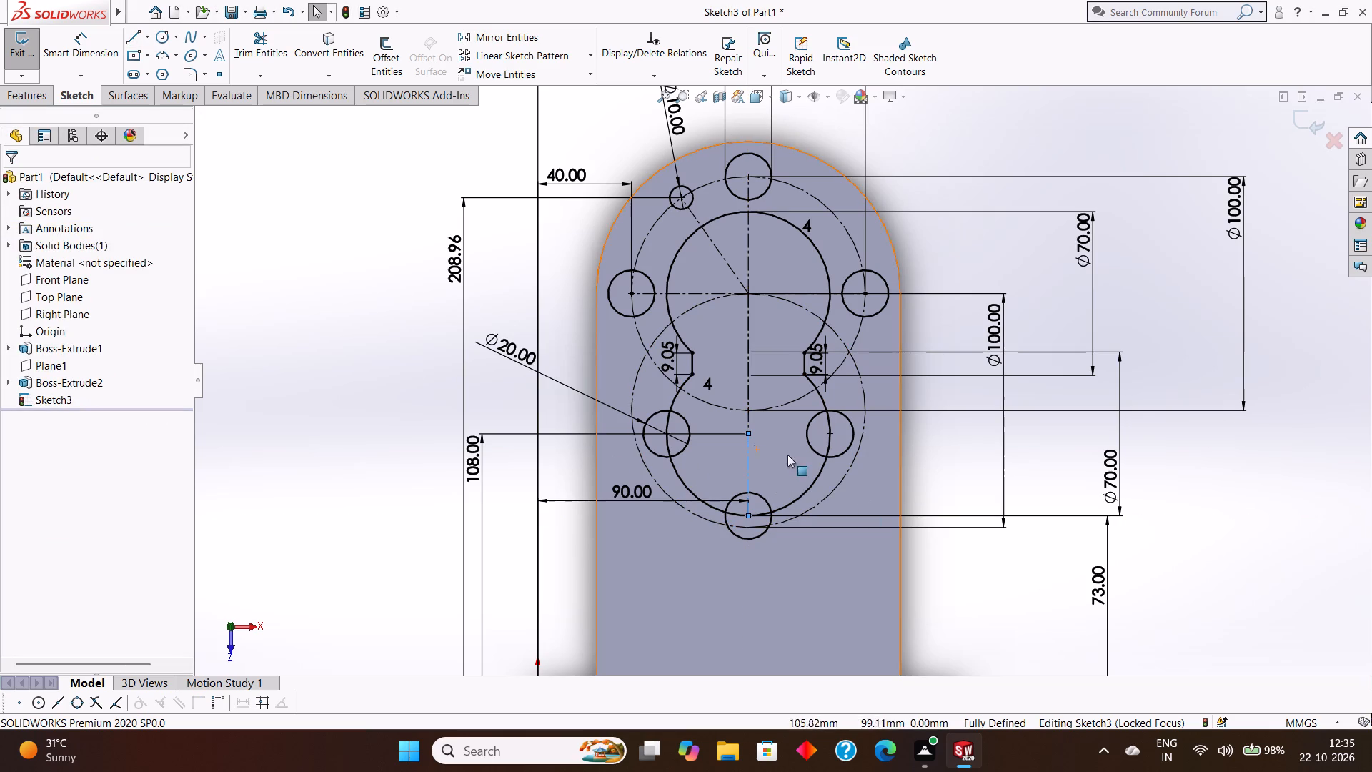
Sketch a slanted centerline about 43 mm long from the lower 70 mm arc's center down to the right, ending on the lower construction circle.
{"action": "left_click", "coordinate": [149, 39]}
{"action": "left_click", "coordinate": [164, 74]}
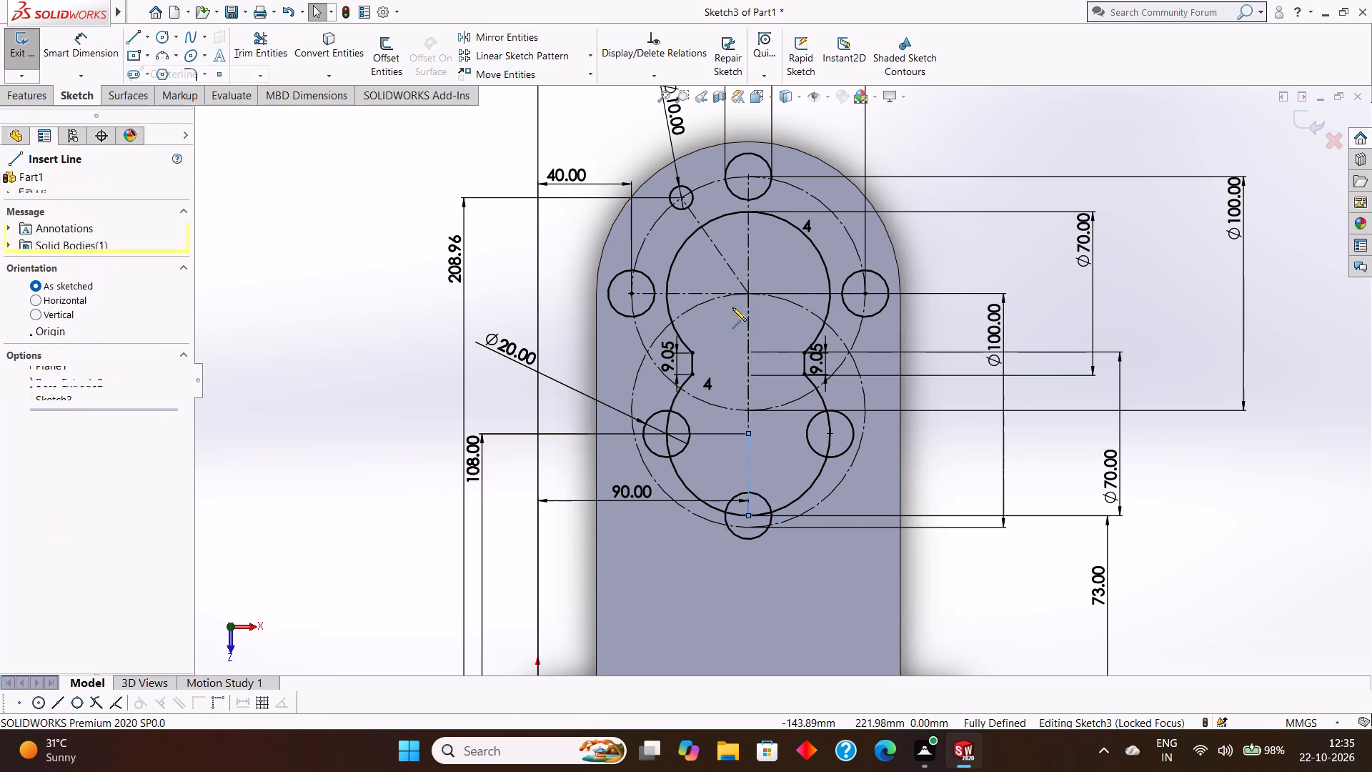
{"action": "left_click", "coordinate": [750, 433]}
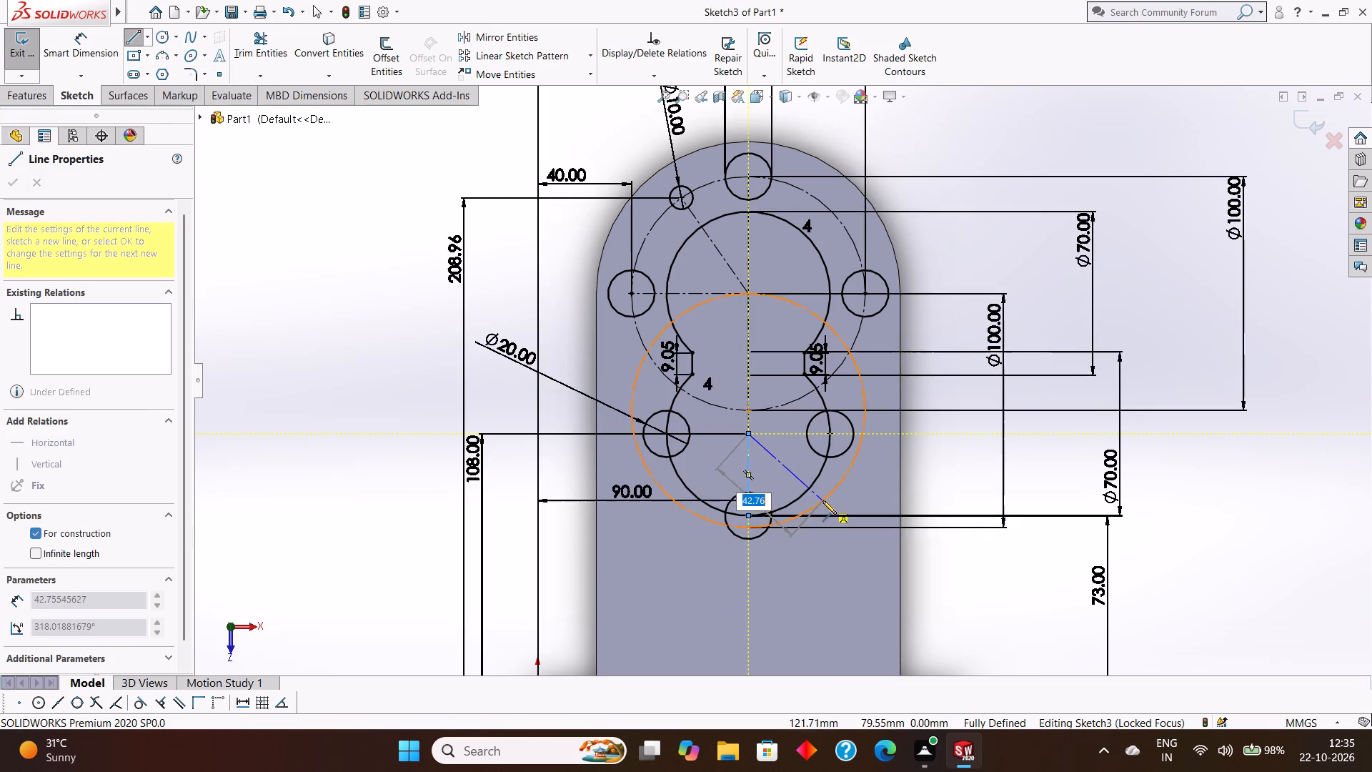
{"action": "left_click", "coordinate": [825, 500]}
{"action": "key", "text": "Escape"}
{"action": "key", "text": "Escape"}
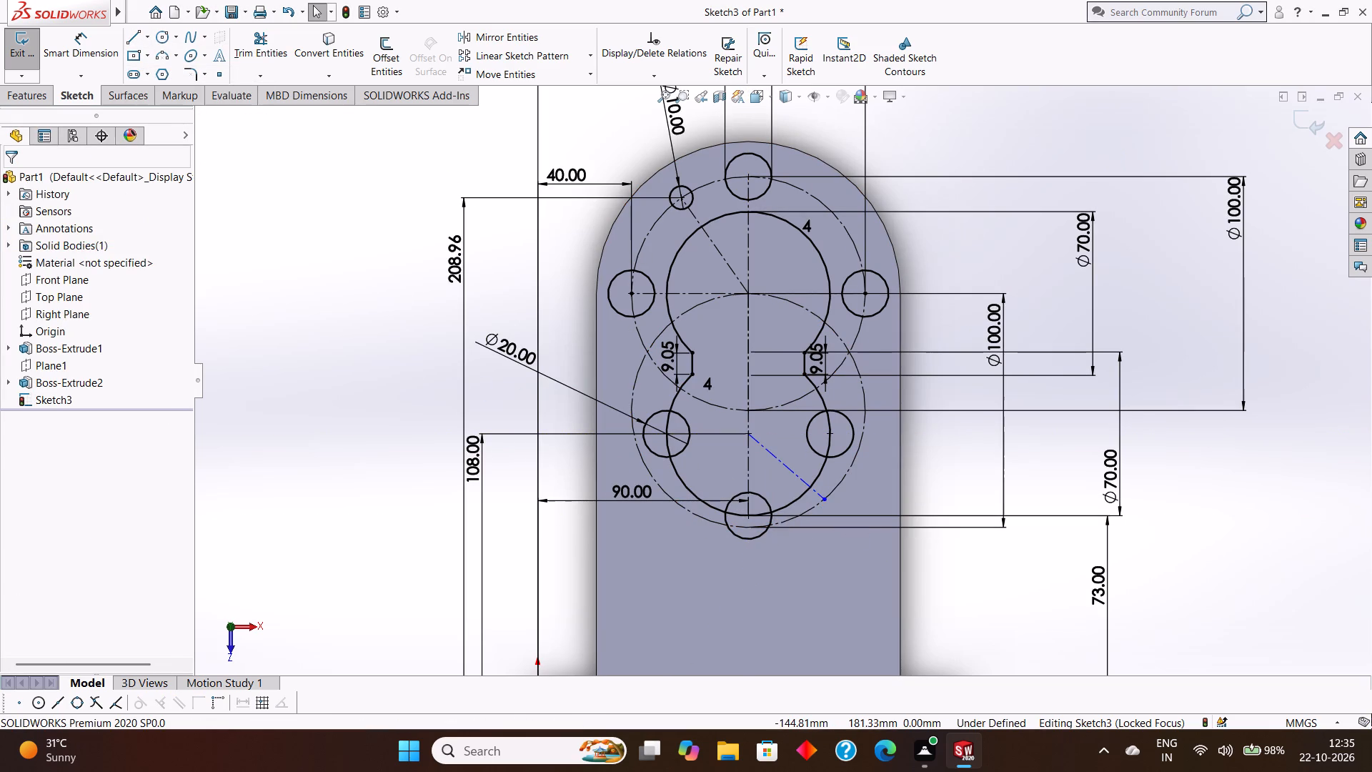
Set the angle between the lower vertical centerline and the slanted centerline to 45 degrees.
{"action": "left_click", "coordinate": [91, 45]}
{"action": "scroll", "coordinate": [793, 437], "scroll_direction": "down", "scroll_amount": 3}
{"action": "left_click", "coordinate": [715, 458]}
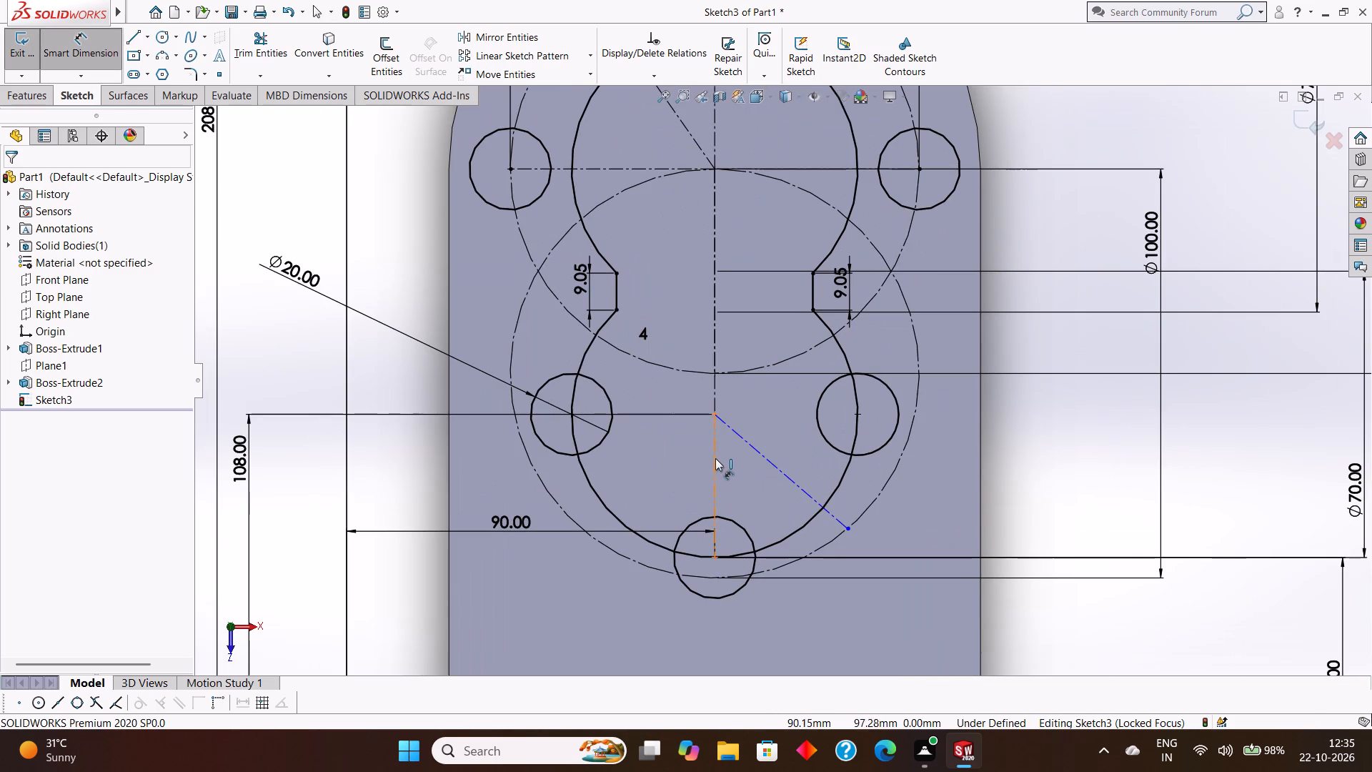
{"action": "left_click", "coordinate": [757, 449]}
{"action": "left_click", "coordinate": [762, 480]}
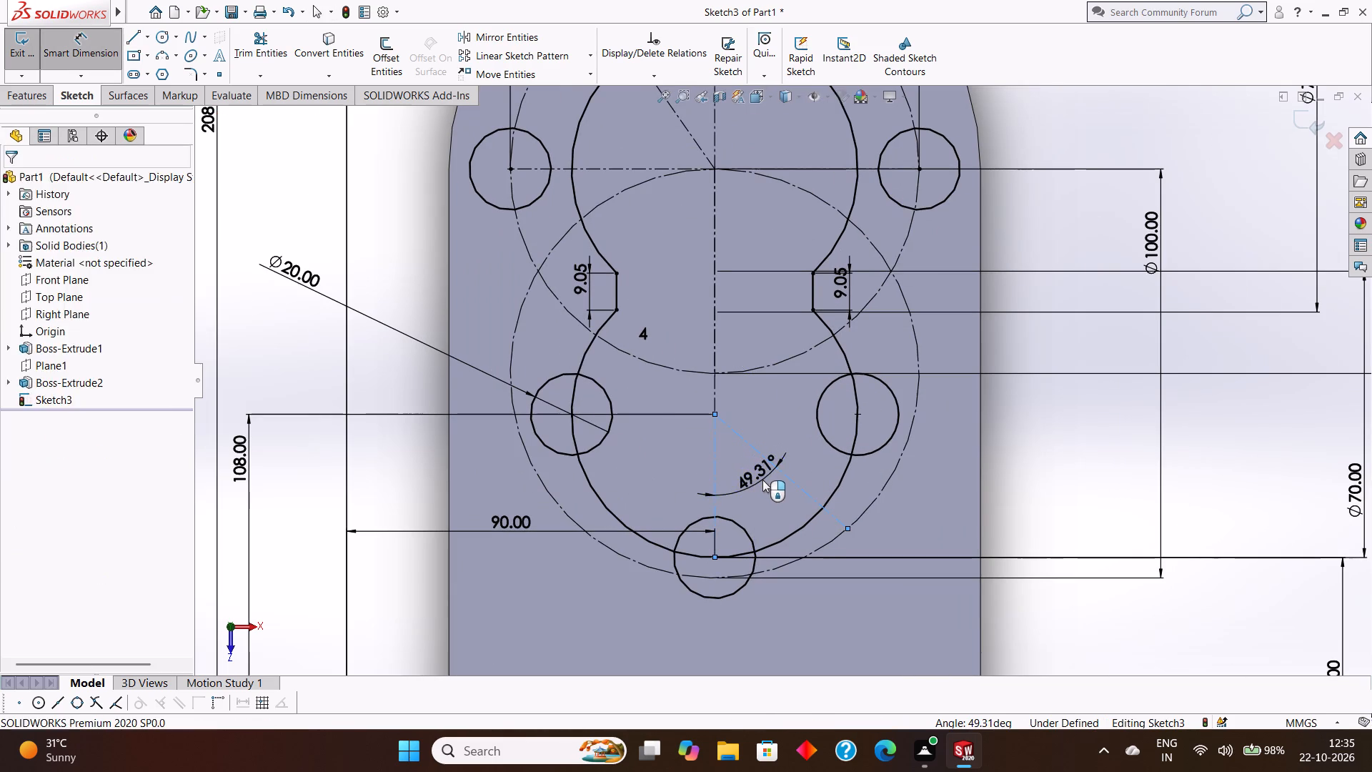
{"action": "type", "text": "45"}
{"action": "key", "text": "Return"}
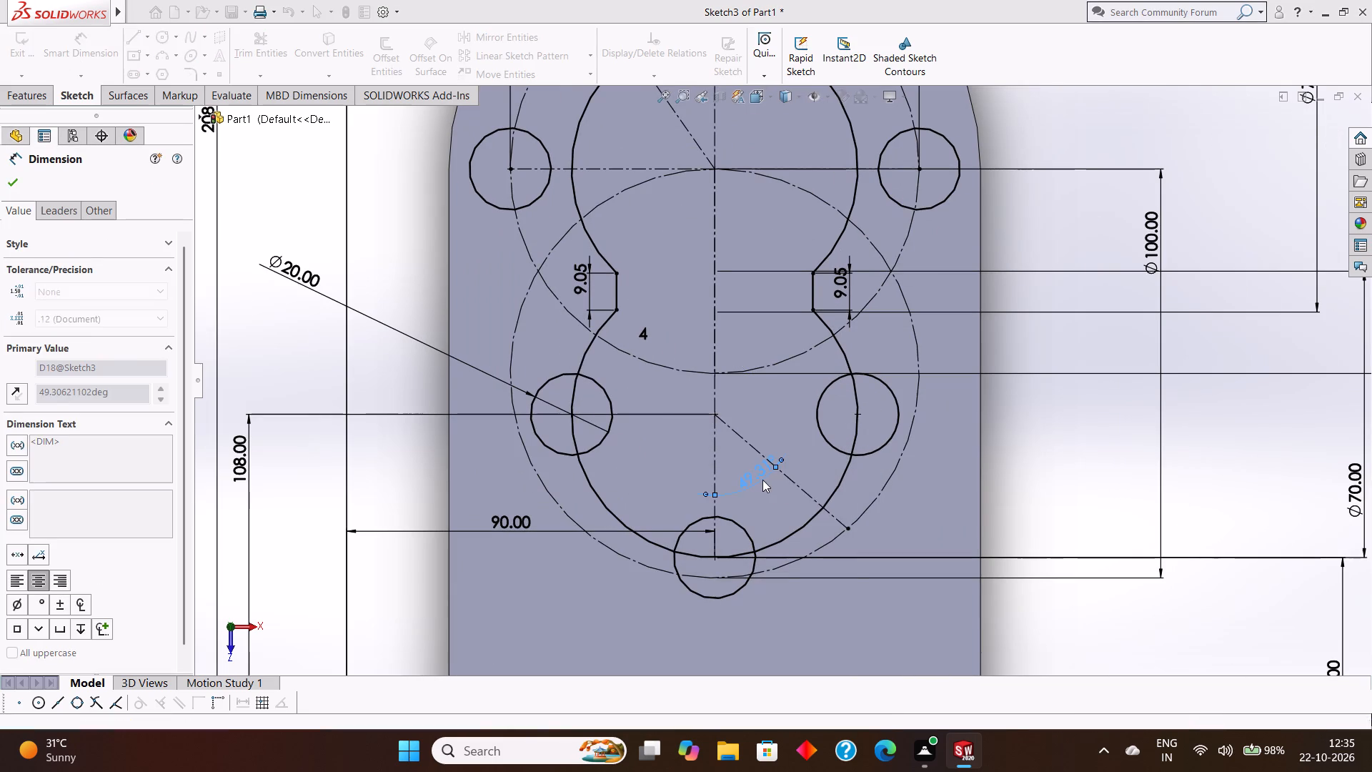
{"action": "key", "text": "Escape"}
{"action": "key", "text": "Escape"}
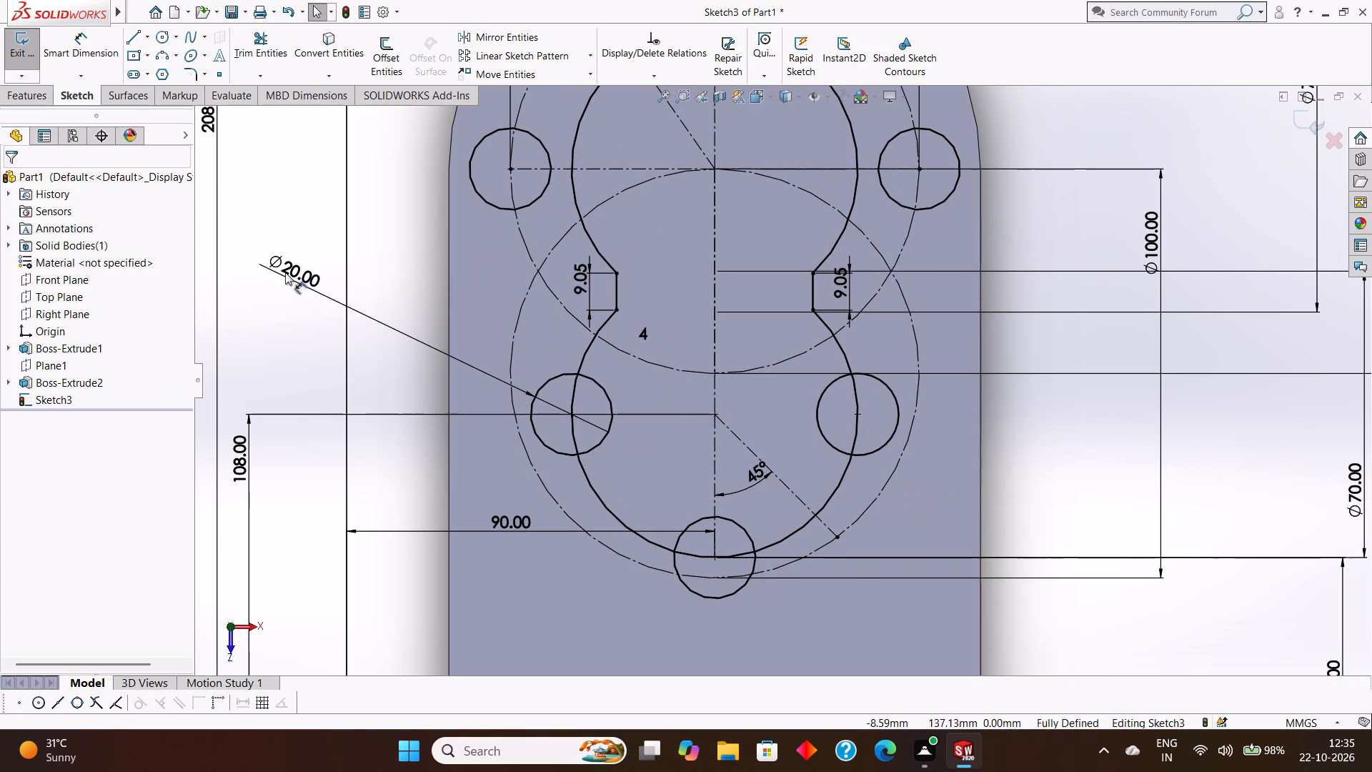
Sketch a circle of 5 mm radius centered on the outer end of the 45-degree centerline.
{"action": "left_click", "coordinate": [162, 36]}
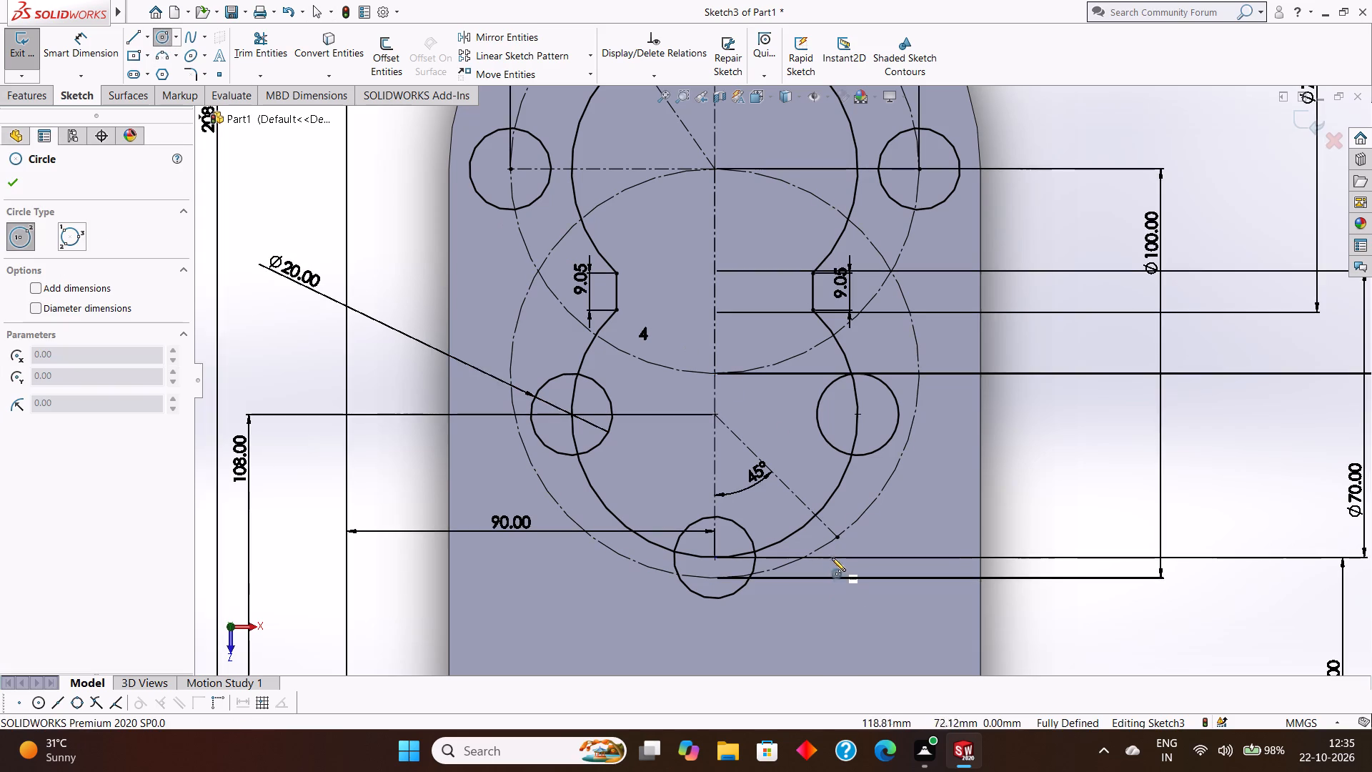
{"action": "left_click_drag", "start_coordinate": [836, 537], "coordinate": [854, 550]}
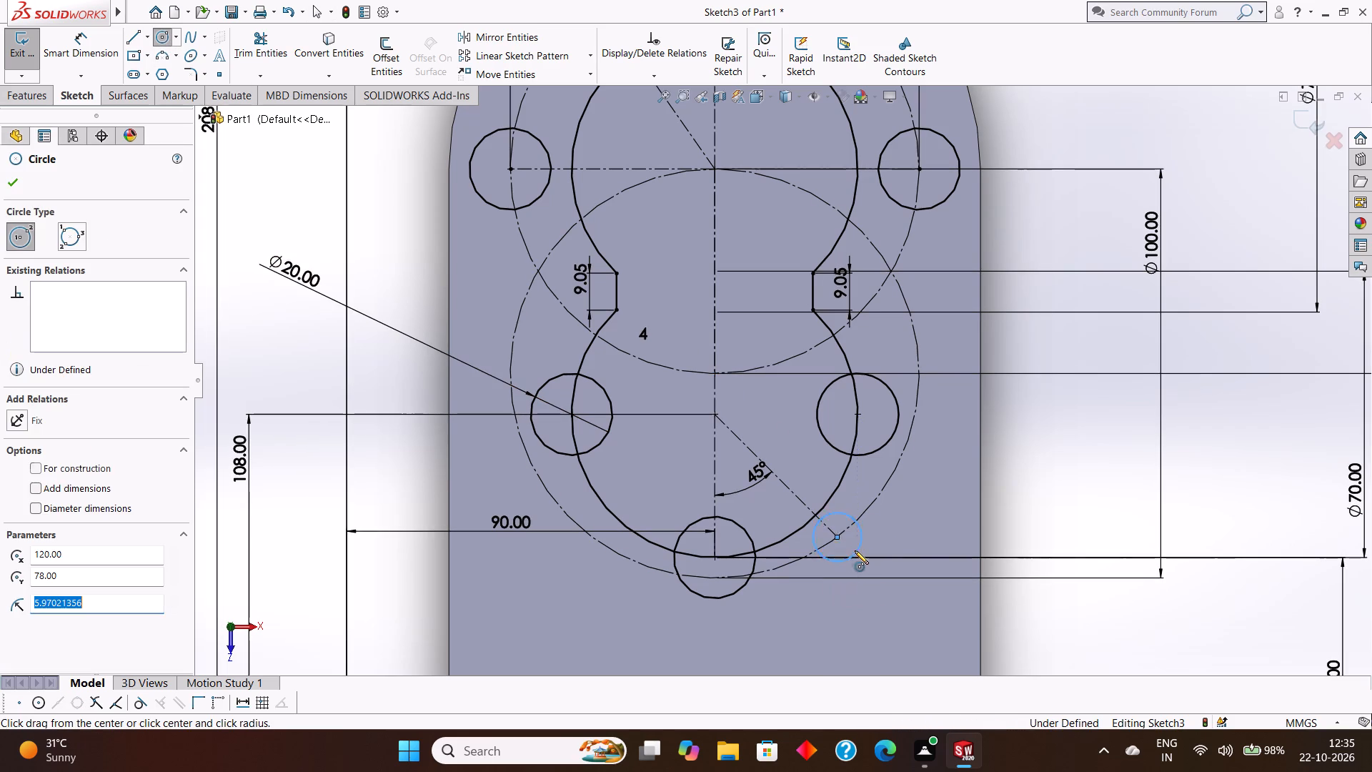
{"action": "key", "text": "BackSpace"}
{"action": "key", "text": "5"}
{"action": "key", "text": "Return"}
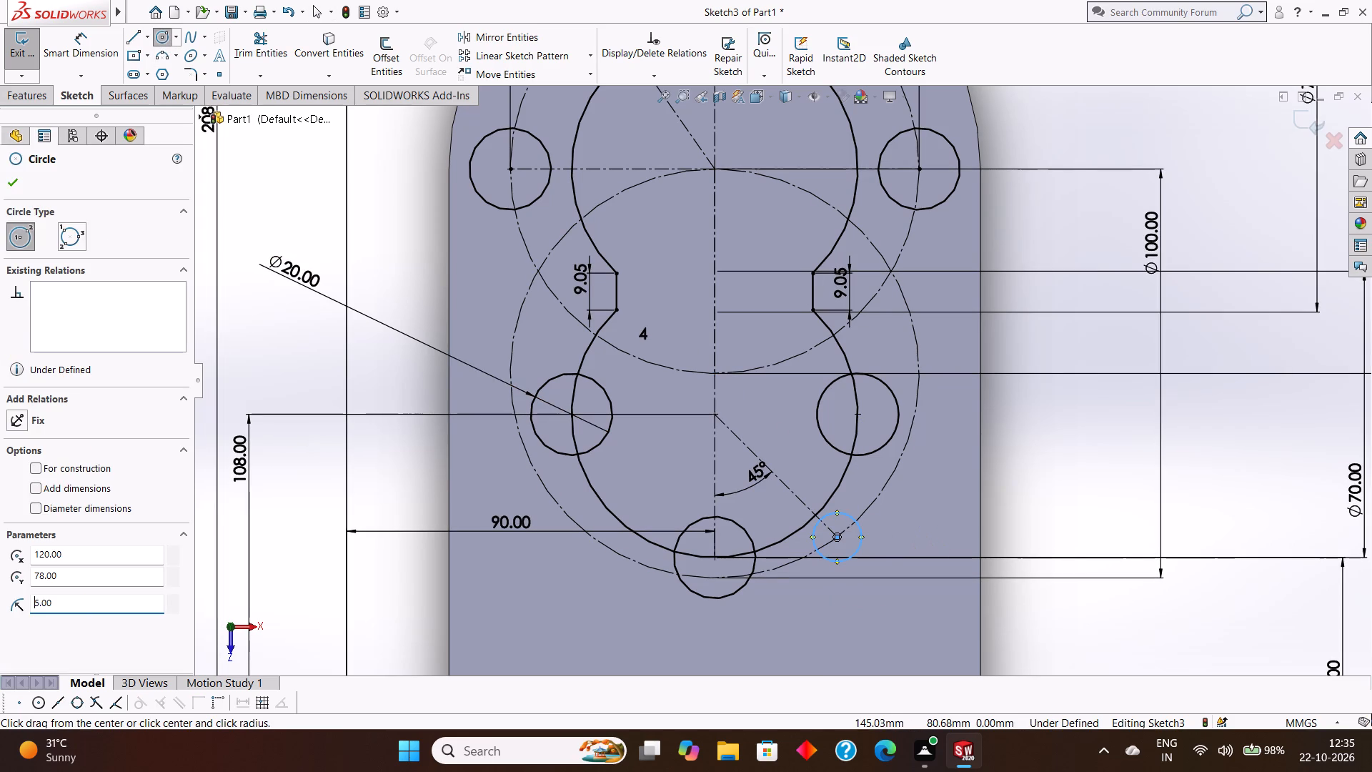
{"action": "left_click", "coordinate": [8, 180]}
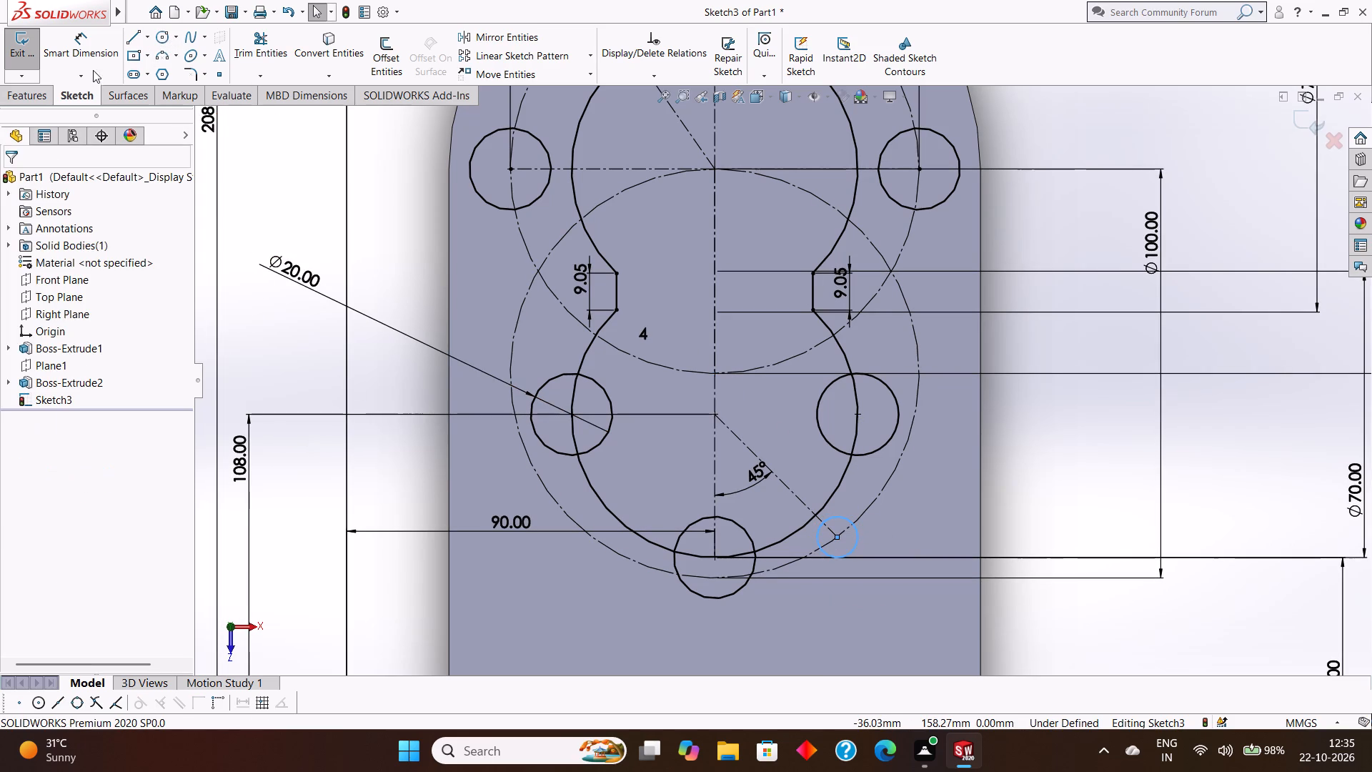
Dimension the new small lower circle's diameter, placing the dimension just to the right of the circle.
{"action": "left_click", "coordinate": [87, 46]}
{"action": "scroll", "coordinate": [768, 501], "scroll_direction": "up", "scroll_amount": 2}
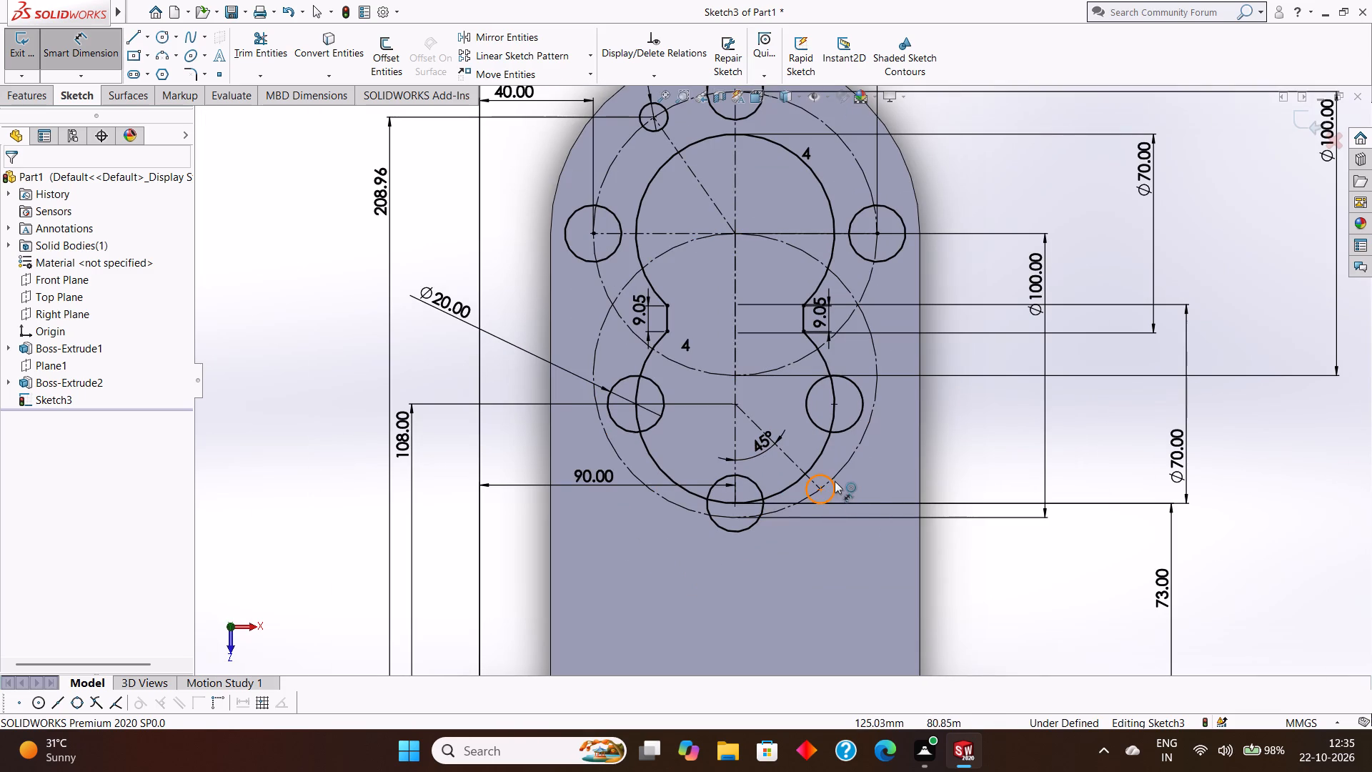
{"action": "left_click", "coordinate": [835, 481]}
{"action": "left_click", "coordinate": [885, 470]}
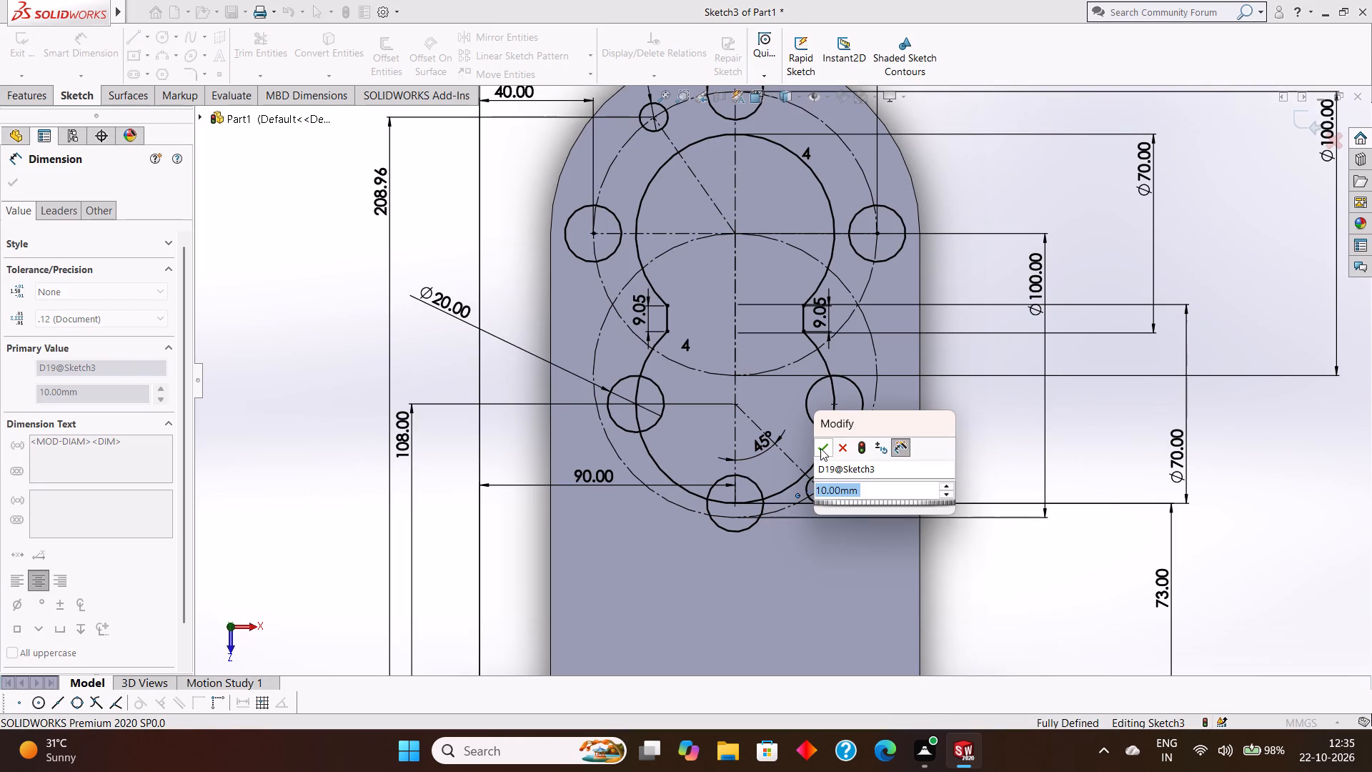
{"action": "left_click", "coordinate": [820, 448]}
{"action": "left_click", "coordinate": [13, 189]}
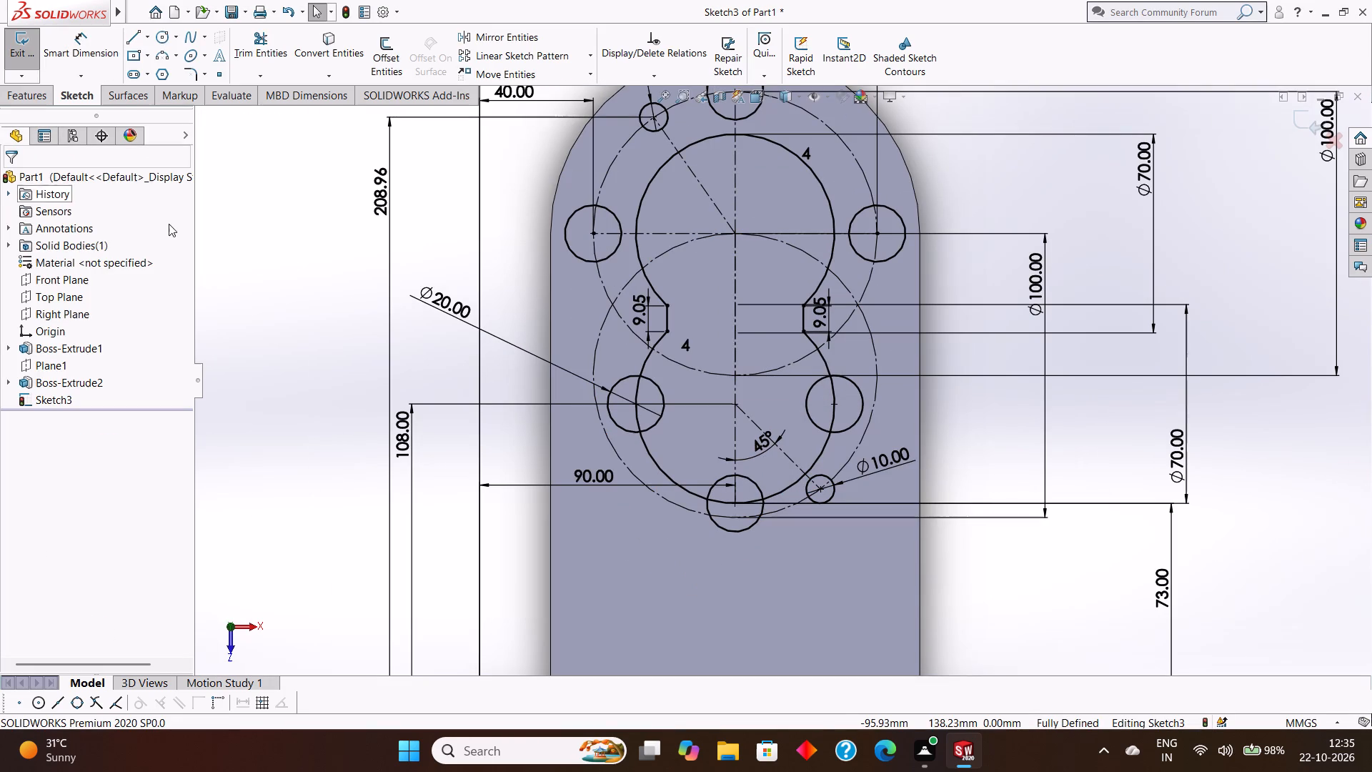
Trim the overlapping inner arcs of the two 100 mm construction circles, leaving a single figure-eight construction outline around the opening.
{"action": "left_click", "coordinate": [267, 41]}
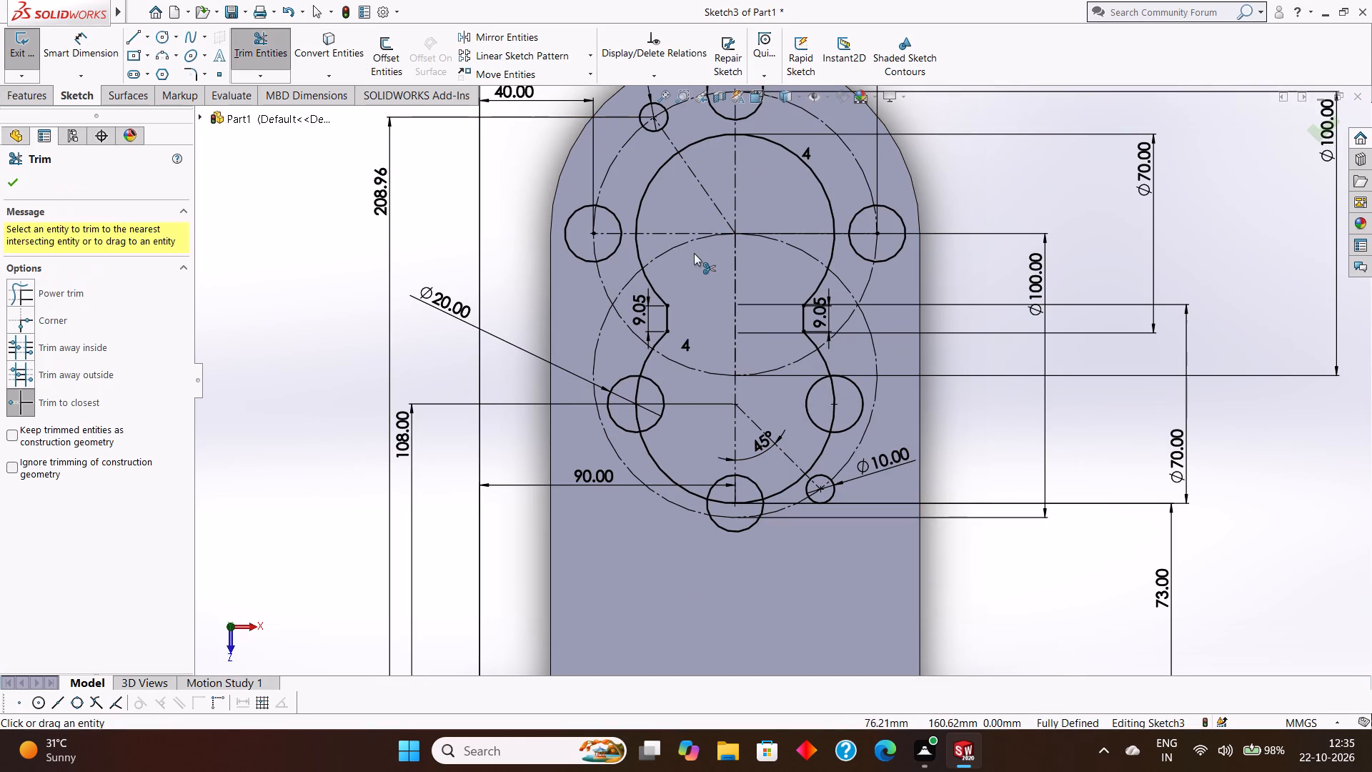
{"action": "left_click", "coordinate": [687, 244]}
{"action": "left_click", "coordinate": [781, 244]}
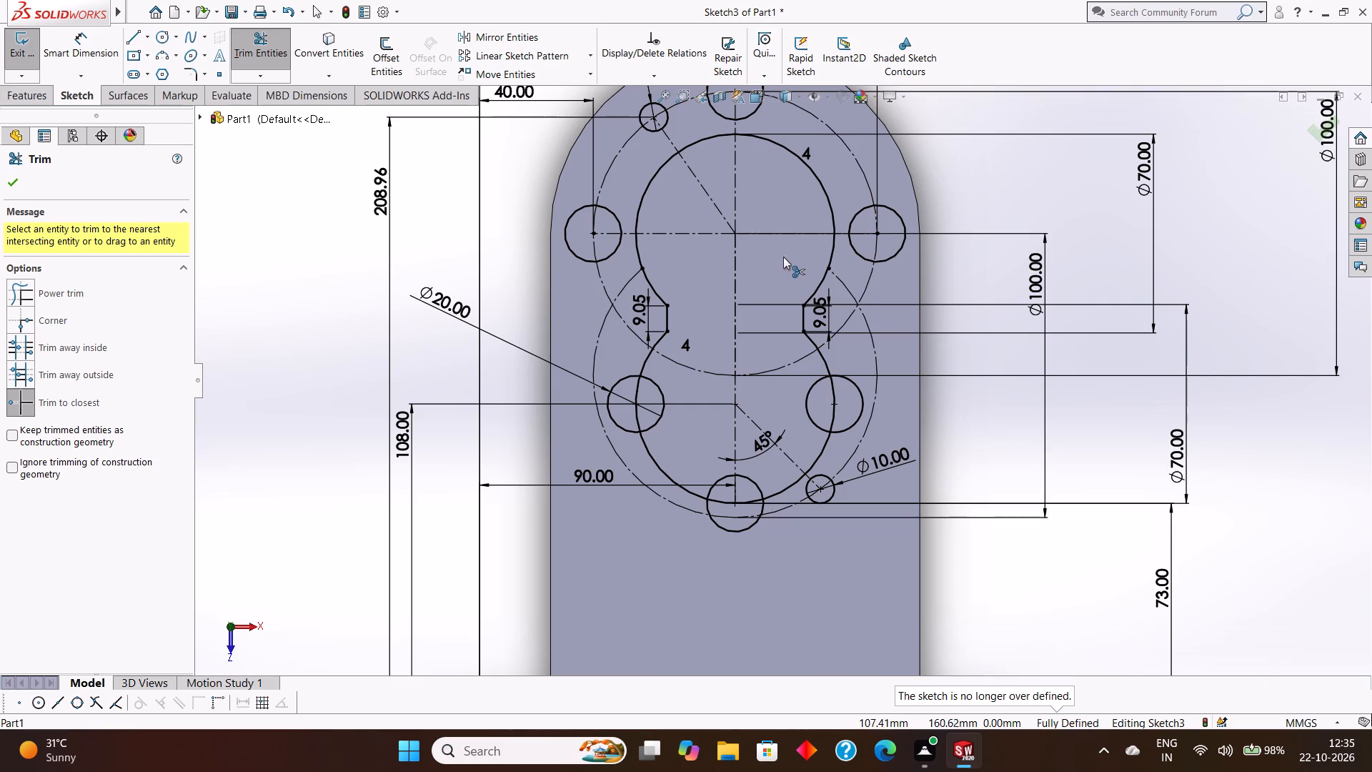
{"action": "left_click", "coordinate": [632, 276]}
{"action": "left_click", "coordinate": [848, 284]}
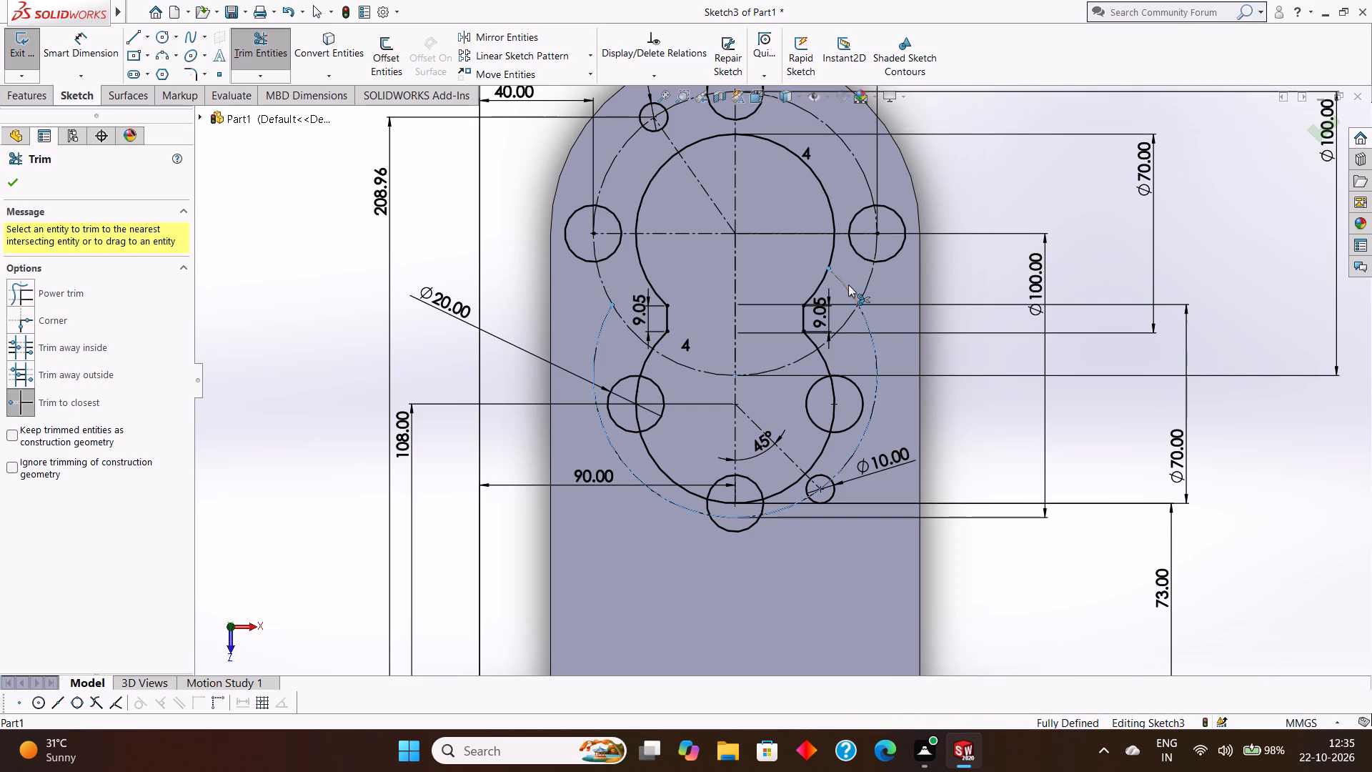
{"action": "left_click", "coordinate": [846, 321]}
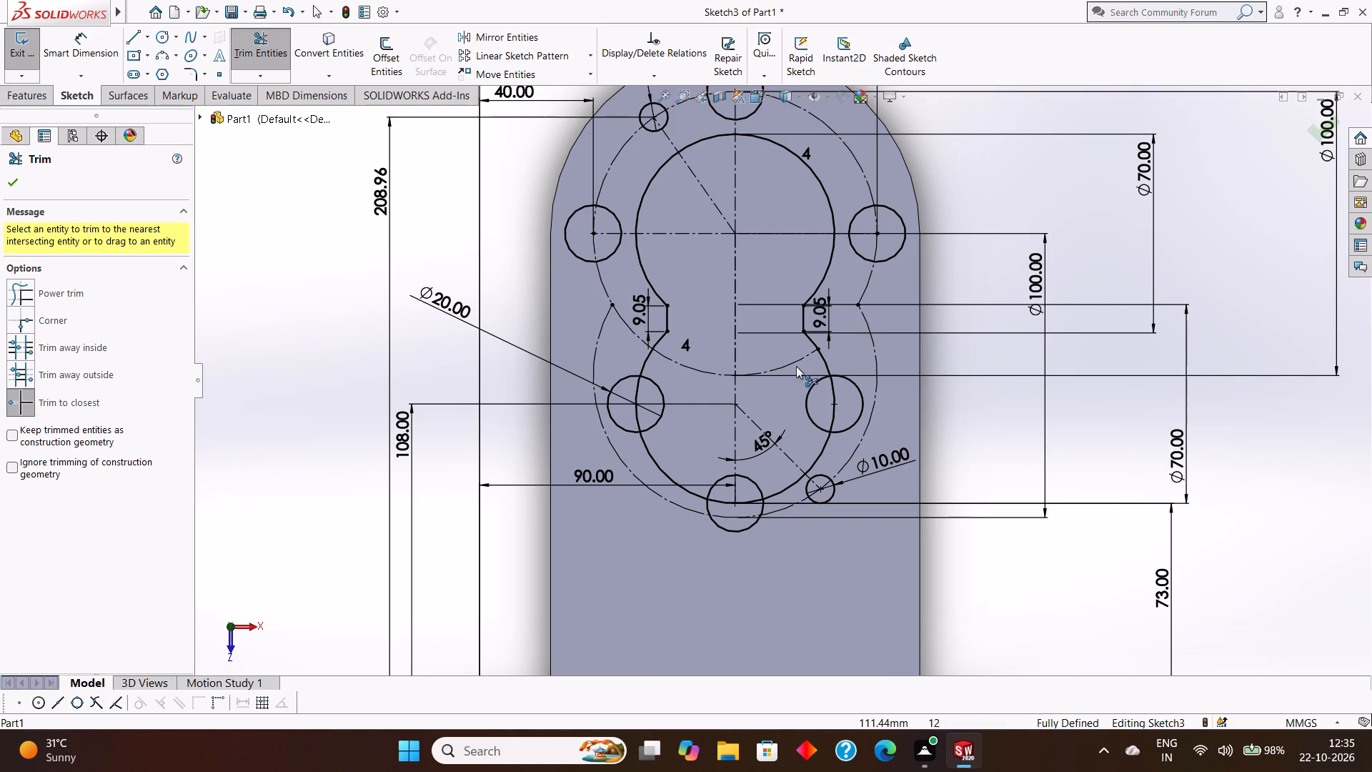
{"action": "left_click", "coordinate": [796, 362]}
{"action": "left_click", "coordinate": [680, 365]}
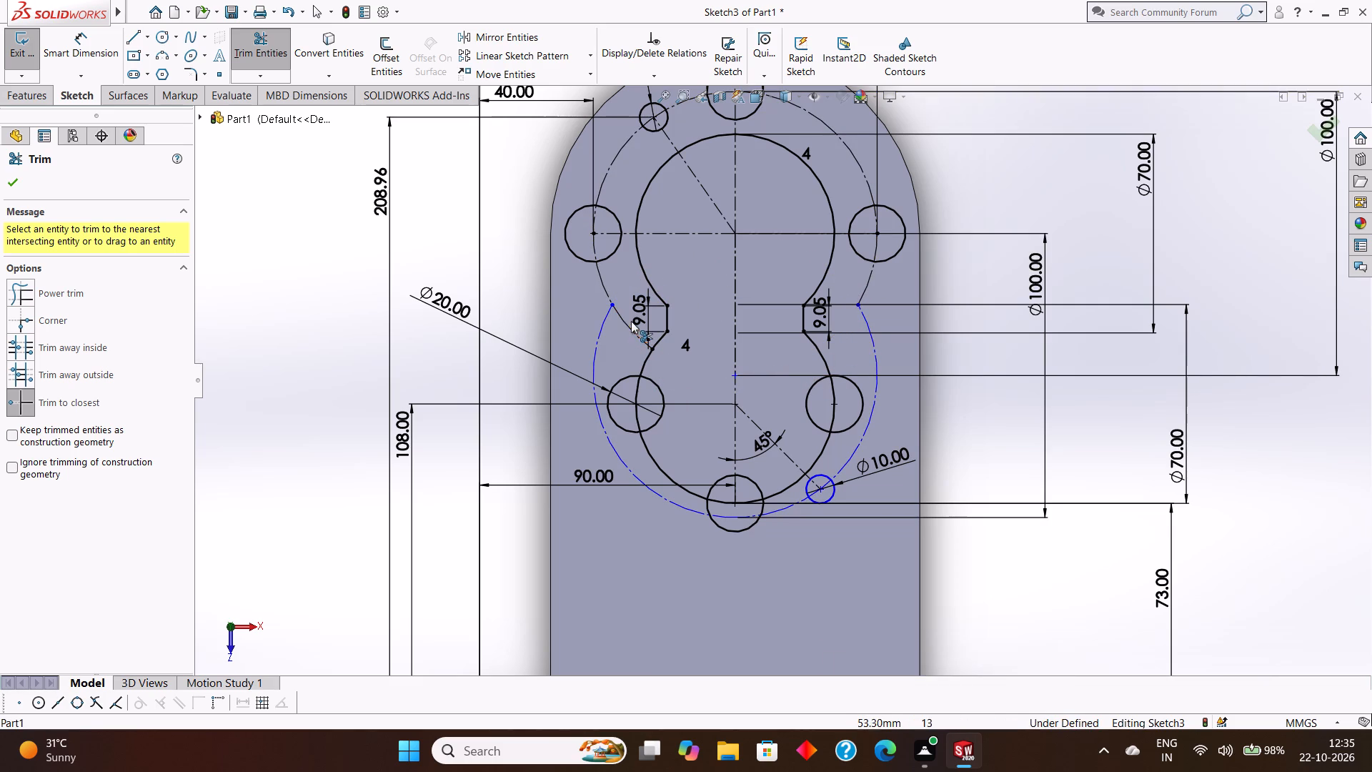
{"action": "left_click", "coordinate": [627, 321]}
{"action": "key", "text": "Escape"}
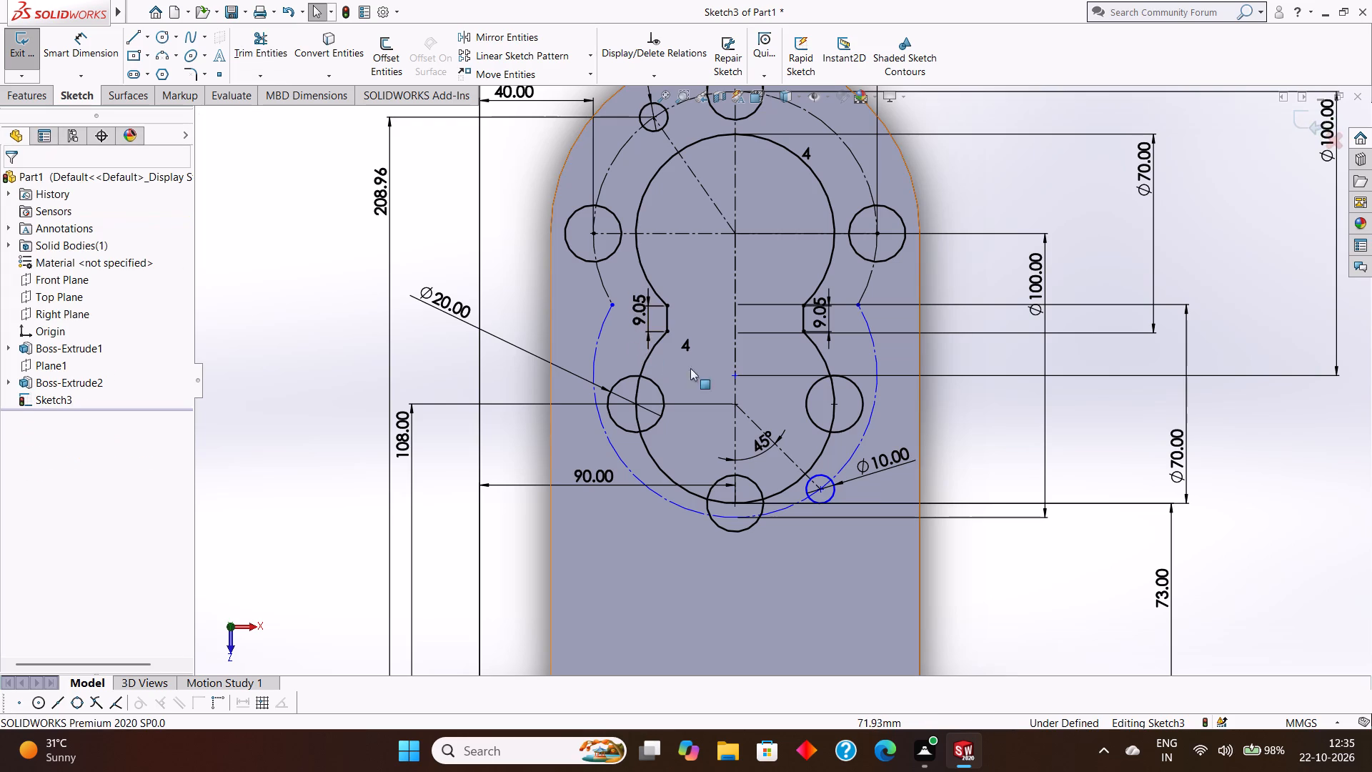
Dimension the vertical distance from the origin to the lower 10 mm circle's center, placing the dimension just beyond the upright's right edge.
{"action": "left_click", "coordinate": [66, 46]}
{"action": "scroll", "coordinate": [675, 321], "scroll_direction": "up", "scroll_amount": 1}
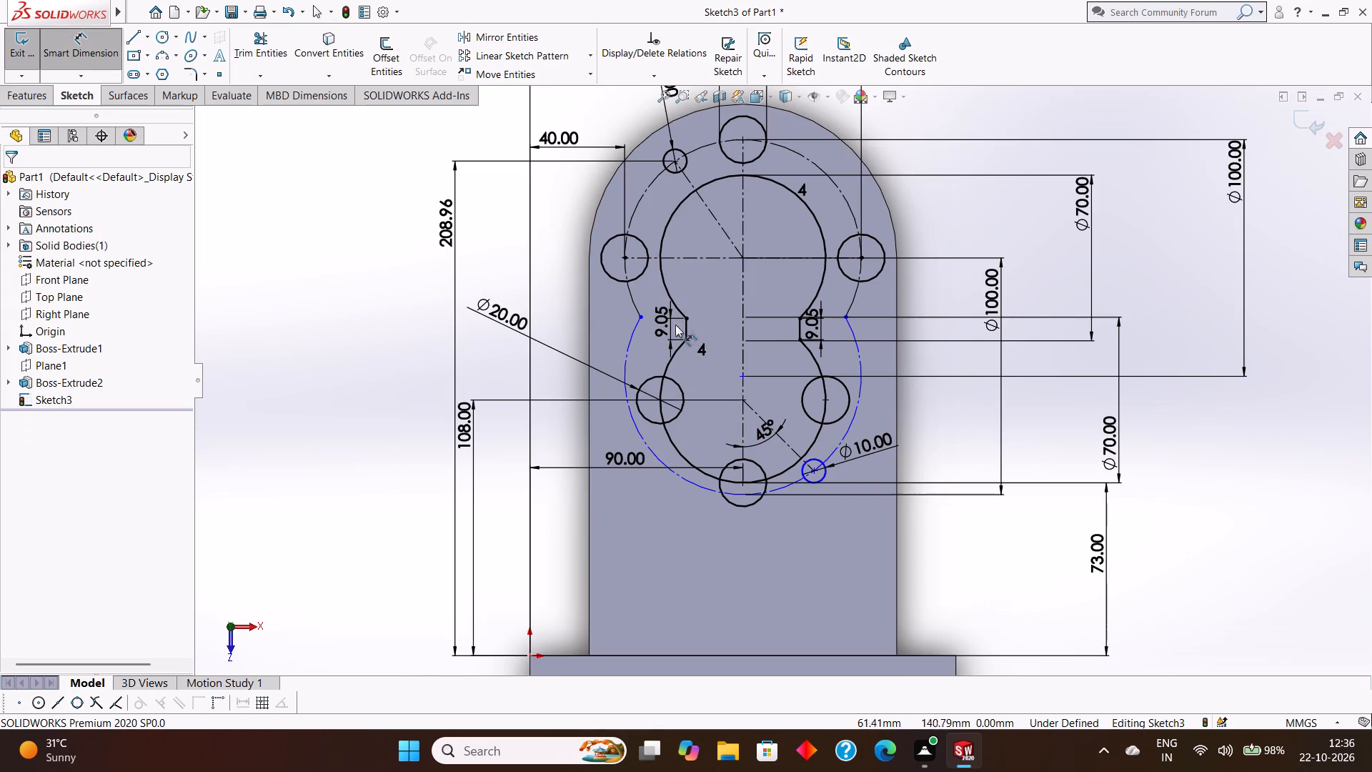
{"action": "scroll", "coordinate": [790, 429], "scroll_direction": "up", "scroll_amount": 1}
{"action": "scroll", "coordinate": [810, 455], "scroll_direction": "down", "scroll_amount": 4}
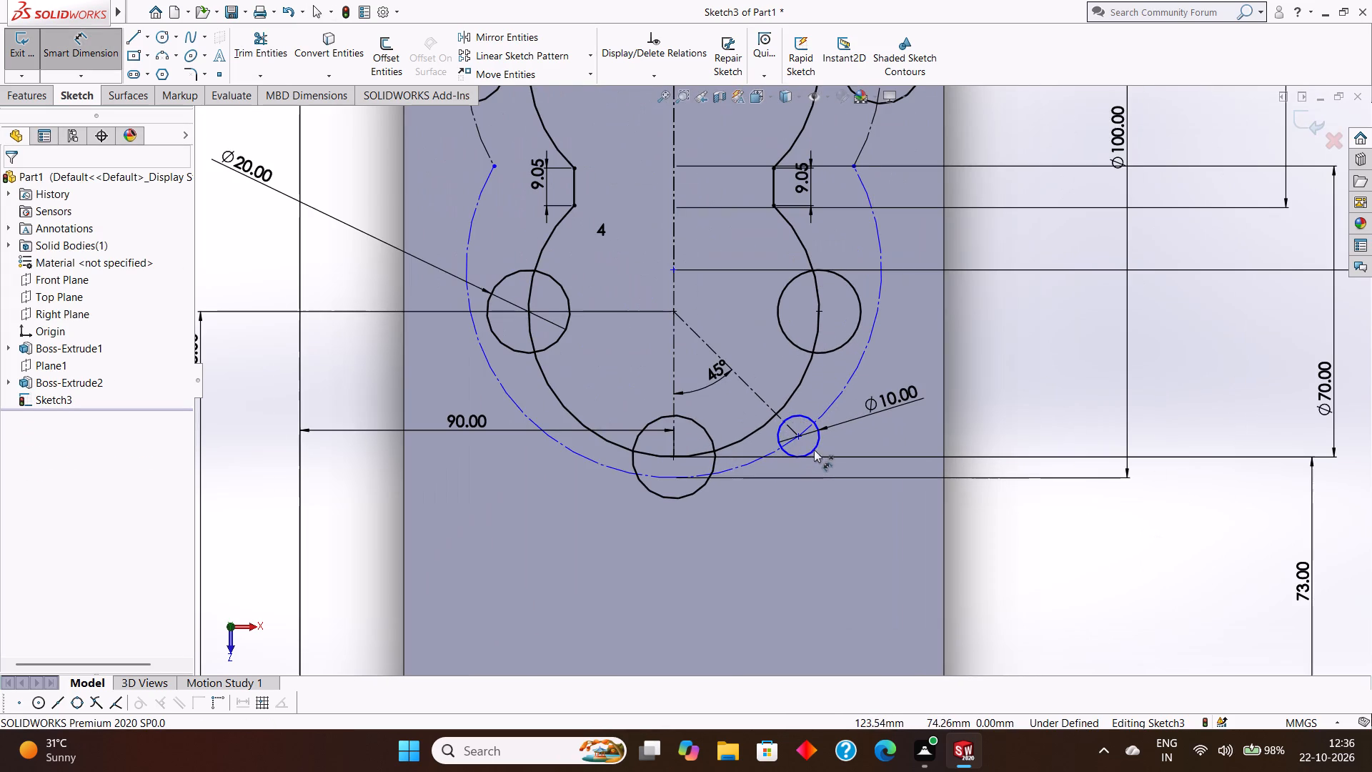
{"action": "scroll", "coordinate": [785, 445], "scroll_direction": "up", "scroll_amount": 6}
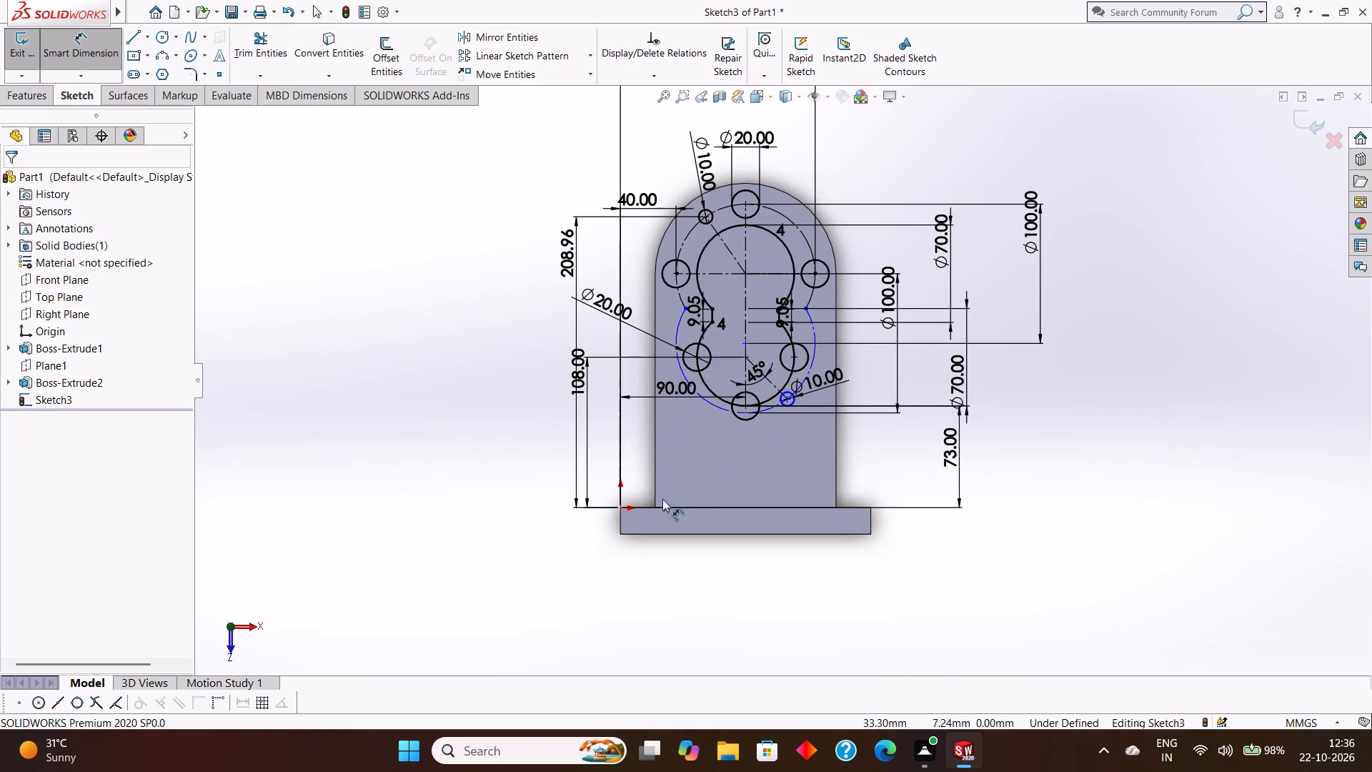
{"action": "left_click", "coordinate": [621, 508]}
{"action": "scroll", "coordinate": [787, 392], "scroll_direction": "down", "scroll_amount": 4}
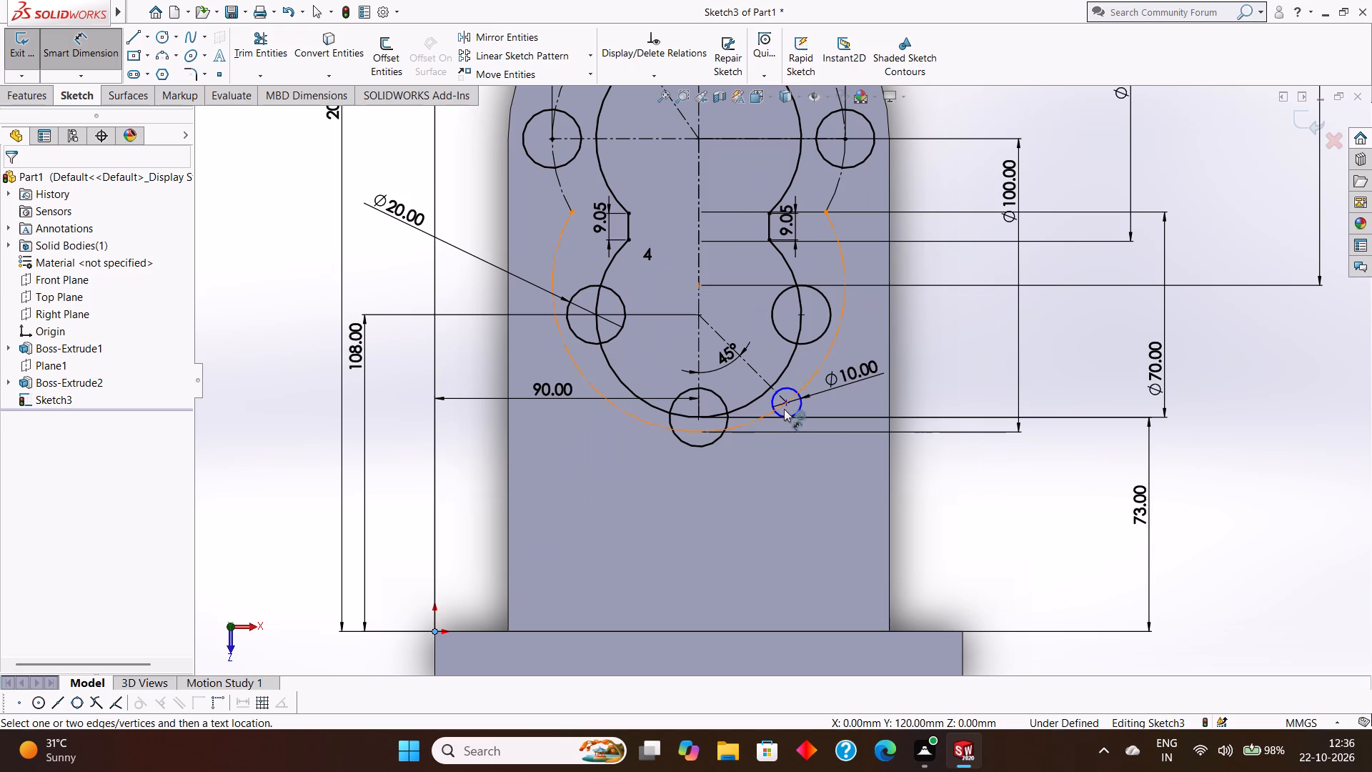
{"action": "left_click", "coordinate": [785, 404]}
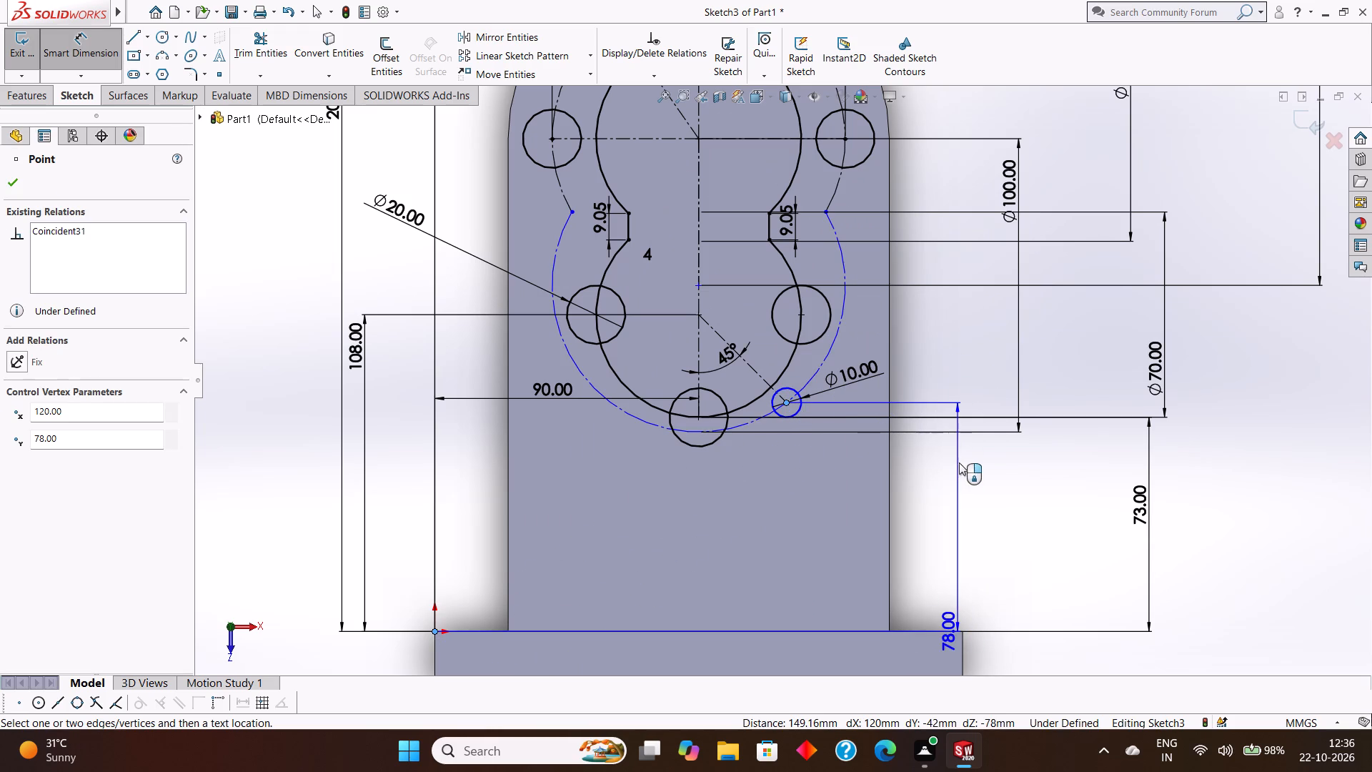
{"action": "left_click", "coordinate": [961, 462]}
{"action": "left_click", "coordinate": [901, 438]}
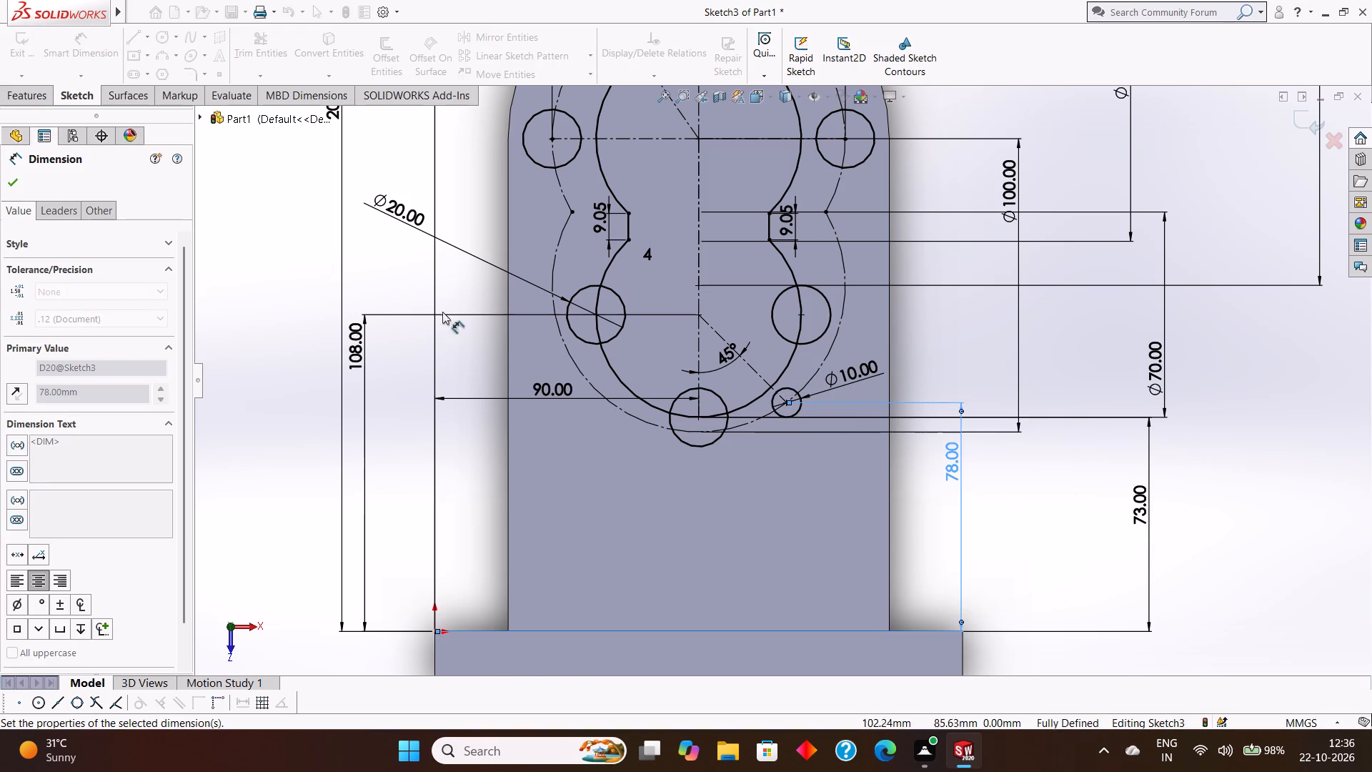
{"action": "left_click", "coordinate": [14, 182]}
Examine the complete opening sketch and its dimensions on the upright.
{"action": "scroll", "coordinate": [613, 231], "scroll_direction": "up", "scroll_amount": 3}
{"action": "scroll", "coordinate": [780, 264], "scroll_direction": "up", "scroll_amount": 1}
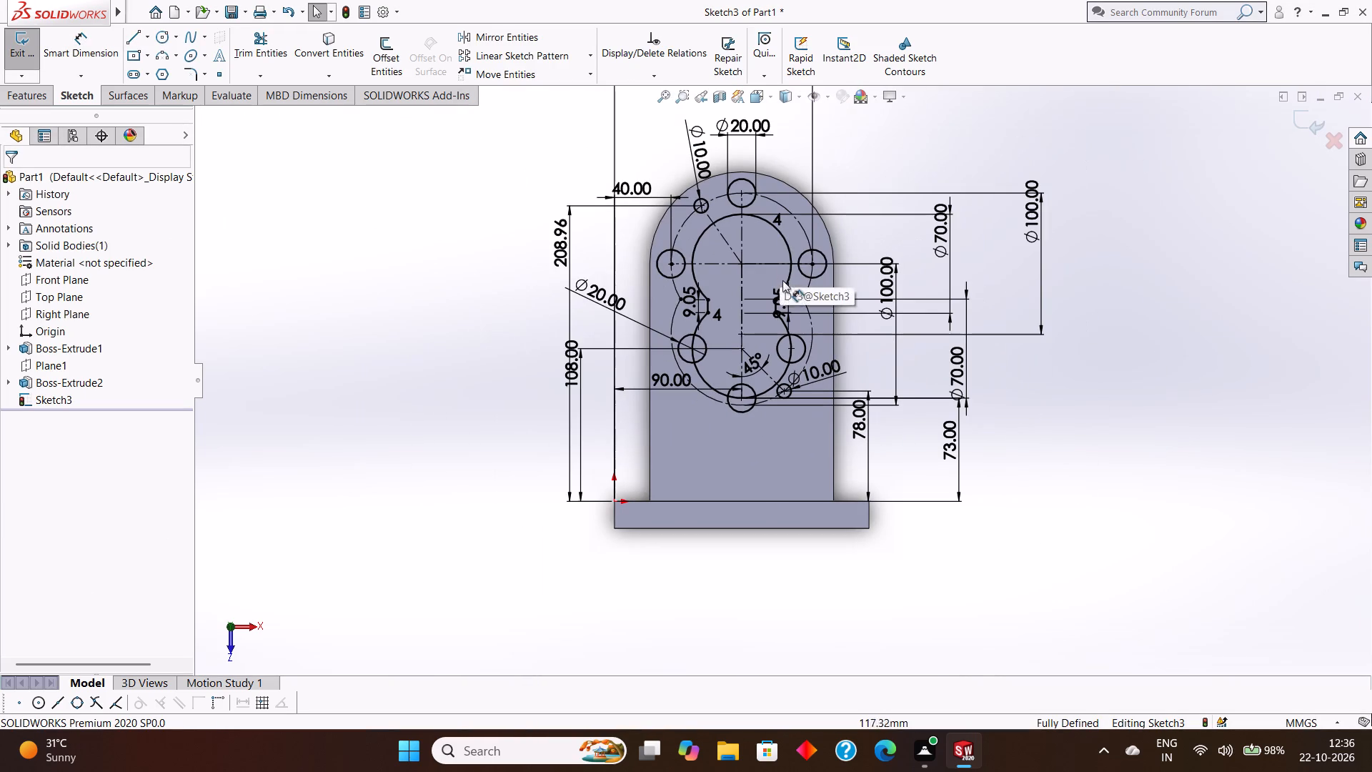
{"action": "scroll", "coordinate": [785, 289], "scroll_direction": "up", "scroll_amount": 1}
{"action": "scroll", "coordinate": [458, 270], "scroll_direction": "up", "scroll_amount": 2}
{"action": "scroll", "coordinate": [522, 254], "scroll_direction": "down", "scroll_amount": 3}
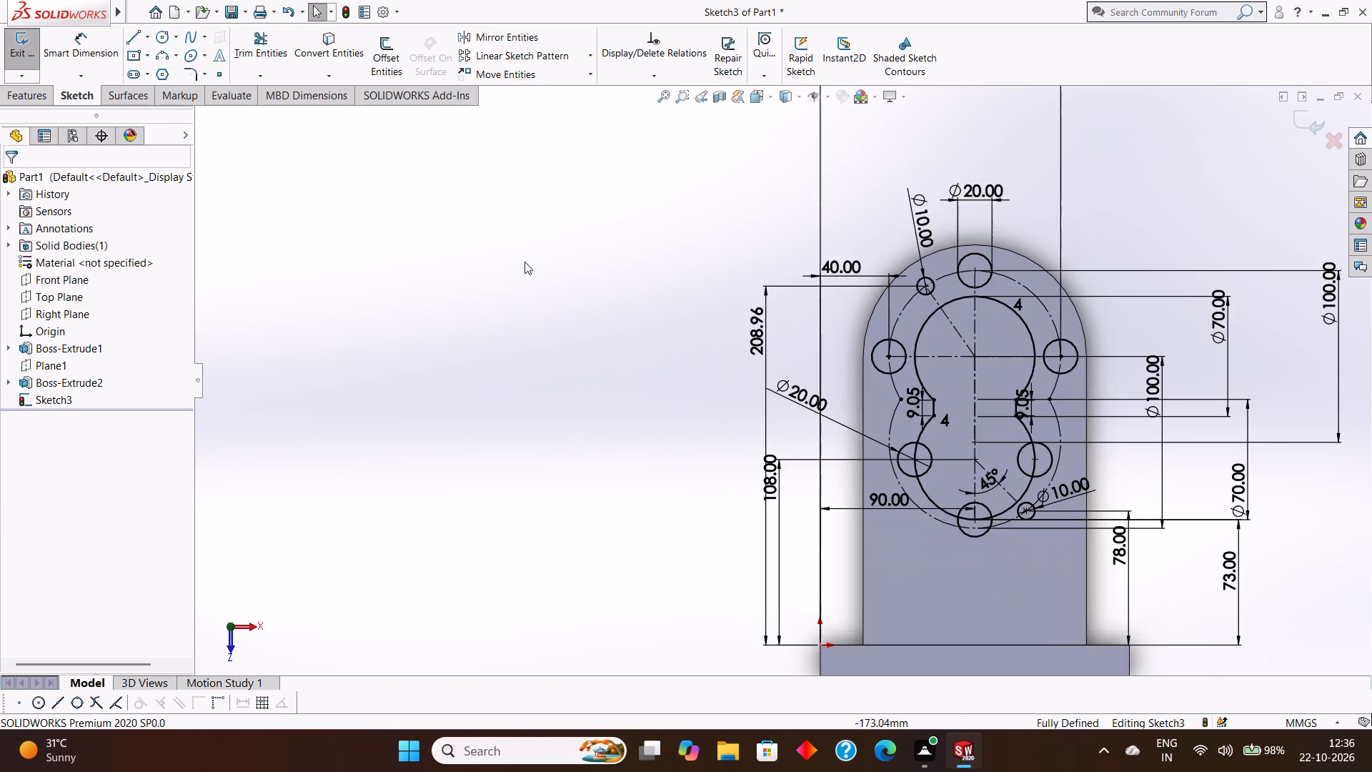
{"action": "scroll", "coordinate": [671, 332], "scroll_direction": "up", "scroll_amount": 5}
{"action": "scroll", "coordinate": [656, 361], "scroll_direction": "down", "scroll_amount": 3}
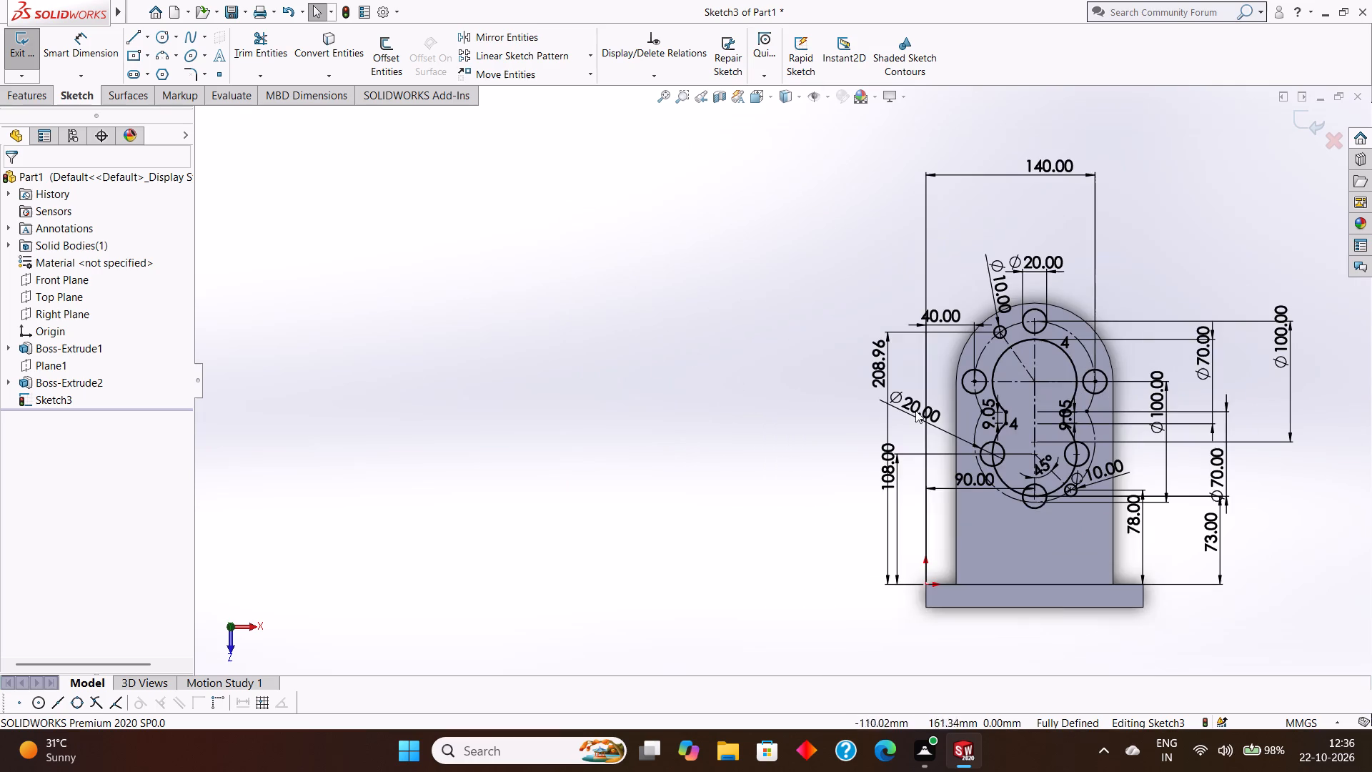
{"action": "scroll", "coordinate": [1047, 422], "scroll_direction": "up", "scroll_amount": 3}
{"action": "scroll", "coordinate": [998, 416], "scroll_direction": "down", "scroll_amount": 7}
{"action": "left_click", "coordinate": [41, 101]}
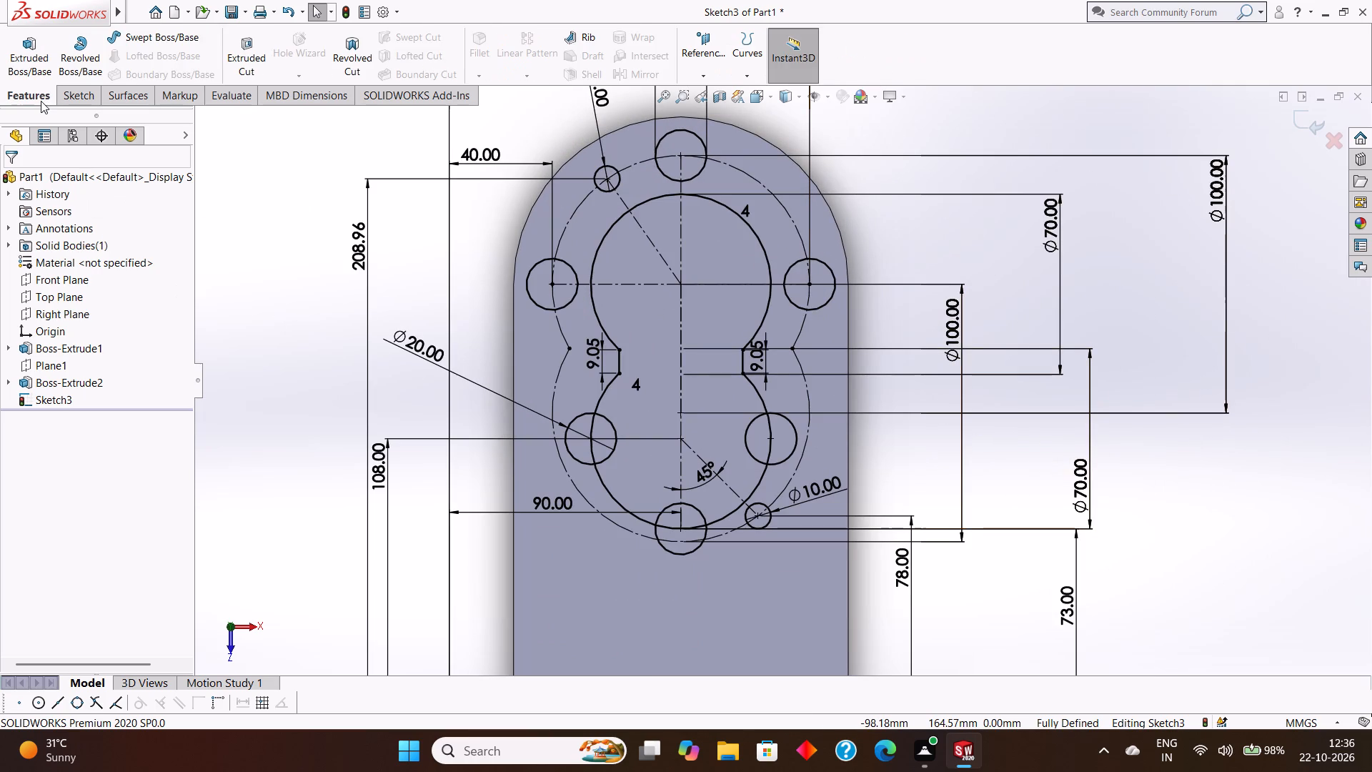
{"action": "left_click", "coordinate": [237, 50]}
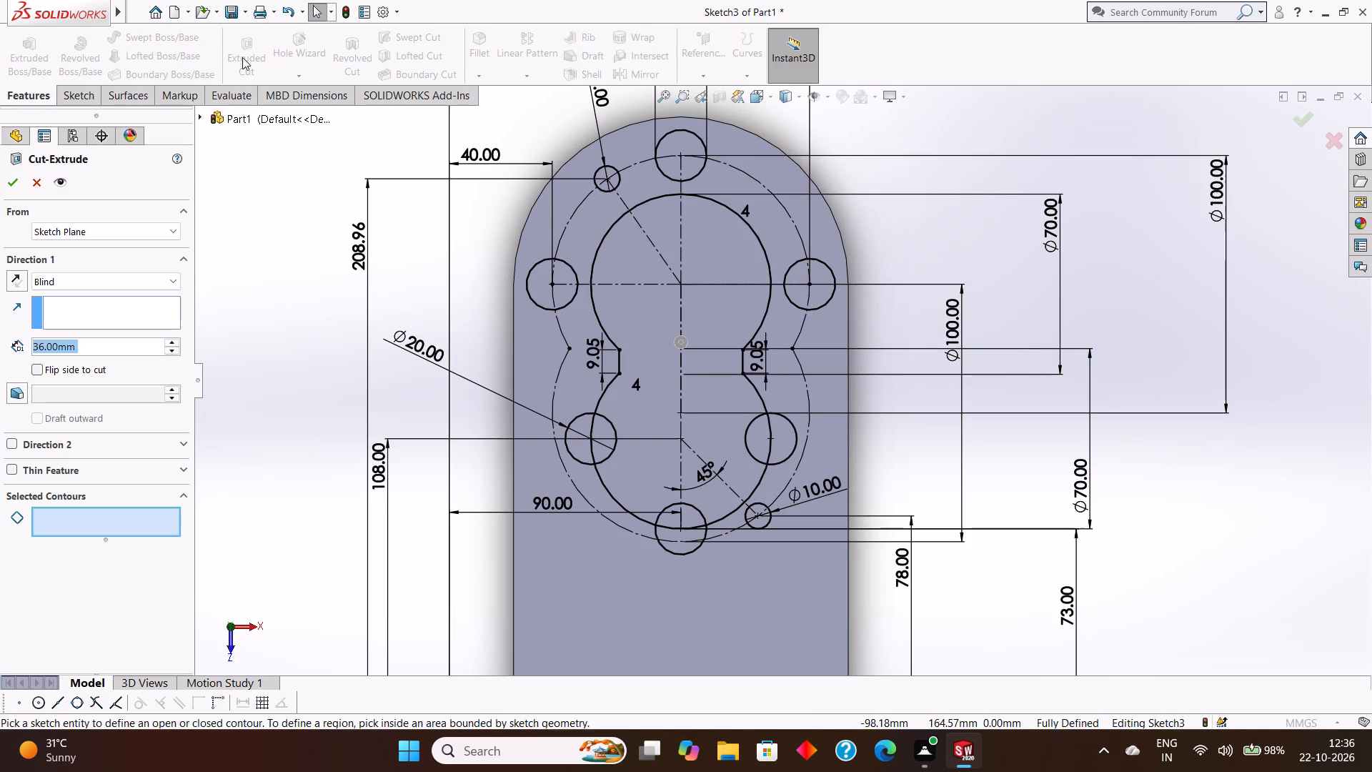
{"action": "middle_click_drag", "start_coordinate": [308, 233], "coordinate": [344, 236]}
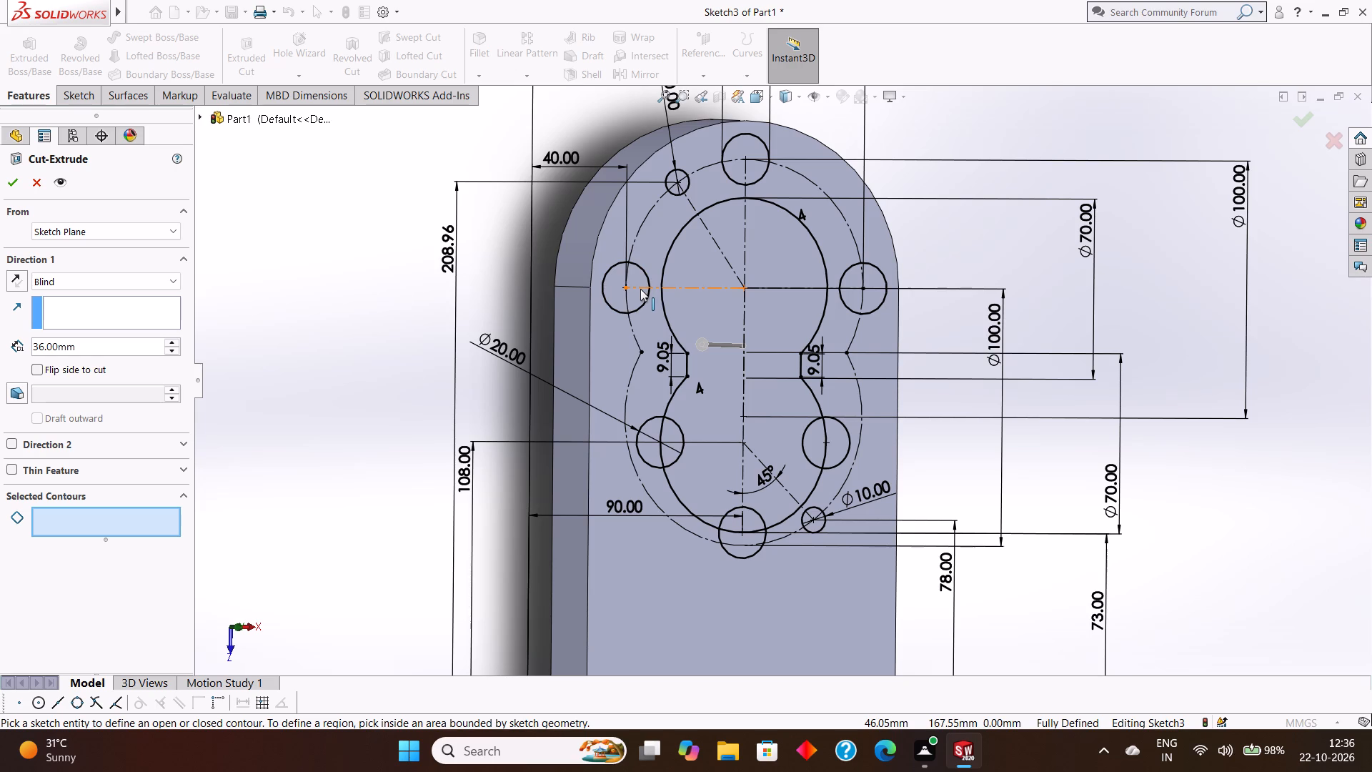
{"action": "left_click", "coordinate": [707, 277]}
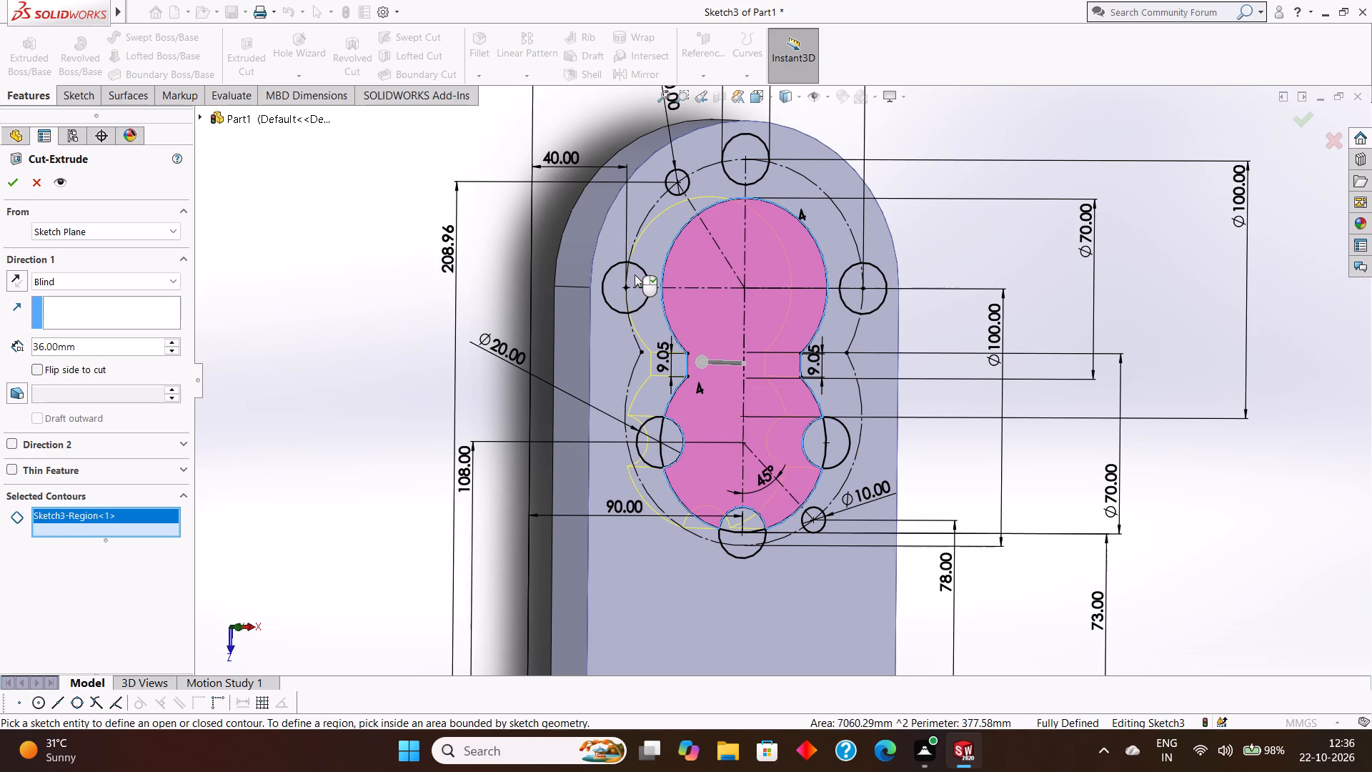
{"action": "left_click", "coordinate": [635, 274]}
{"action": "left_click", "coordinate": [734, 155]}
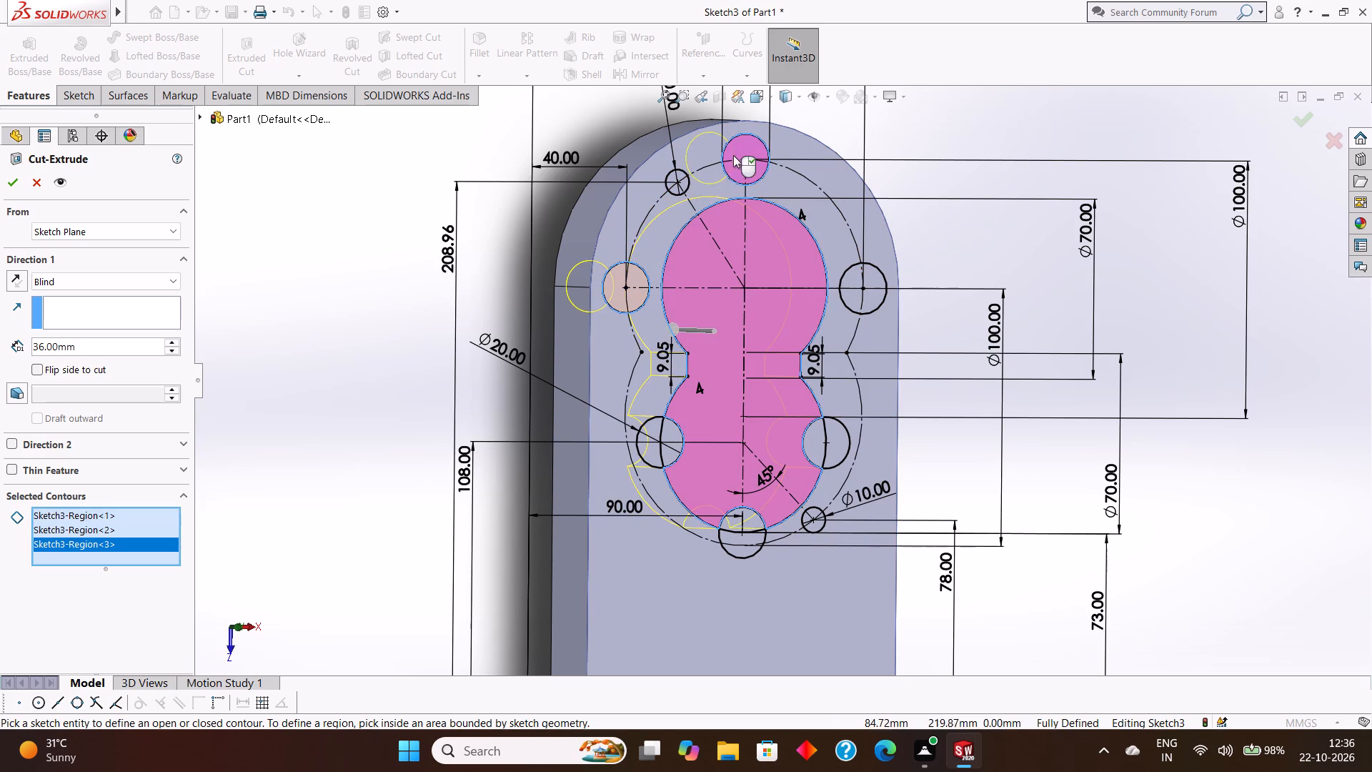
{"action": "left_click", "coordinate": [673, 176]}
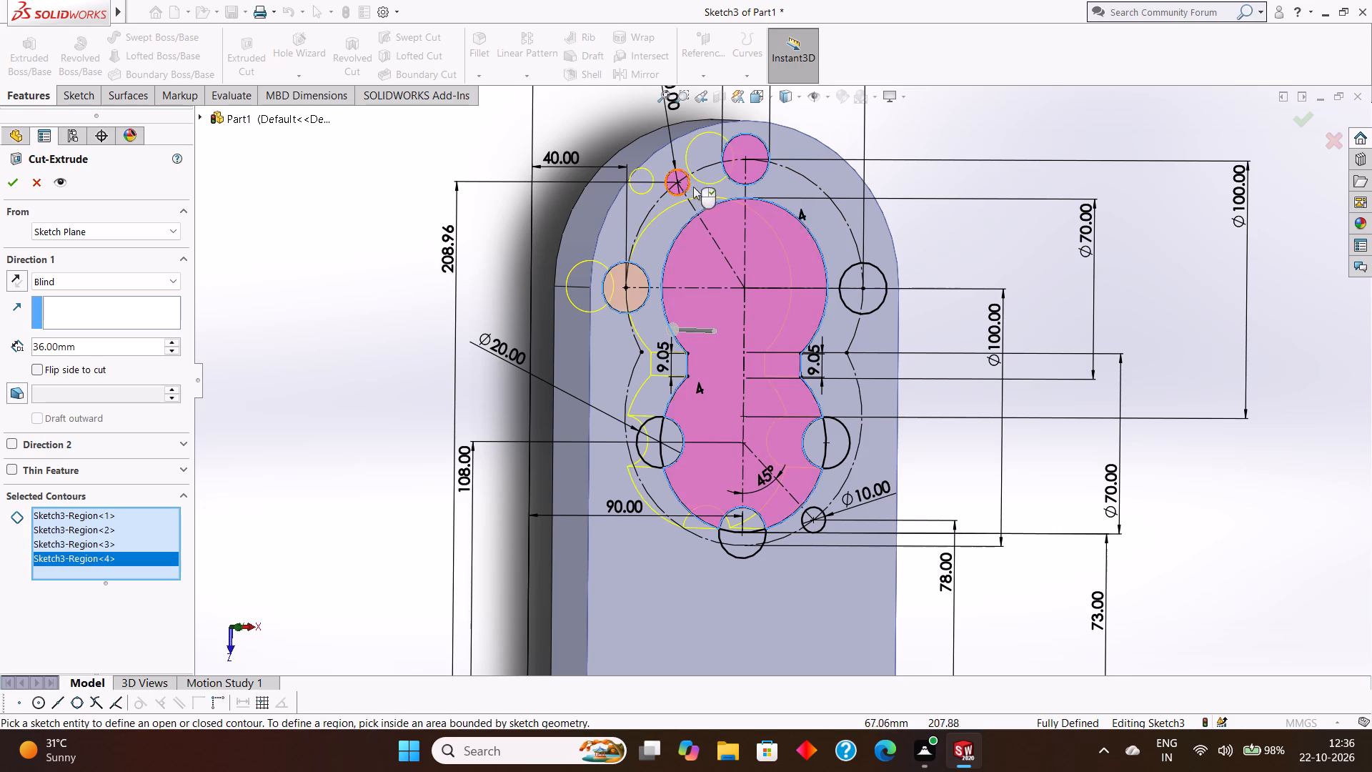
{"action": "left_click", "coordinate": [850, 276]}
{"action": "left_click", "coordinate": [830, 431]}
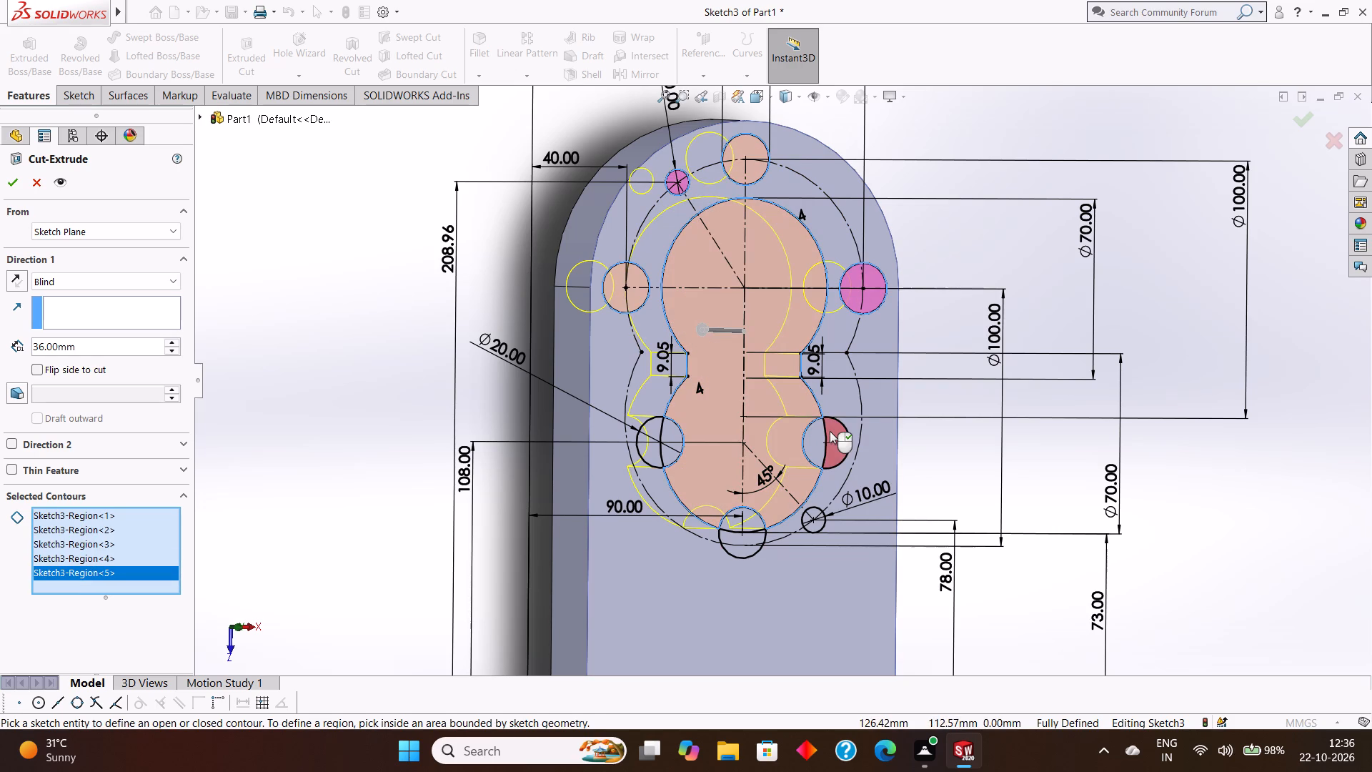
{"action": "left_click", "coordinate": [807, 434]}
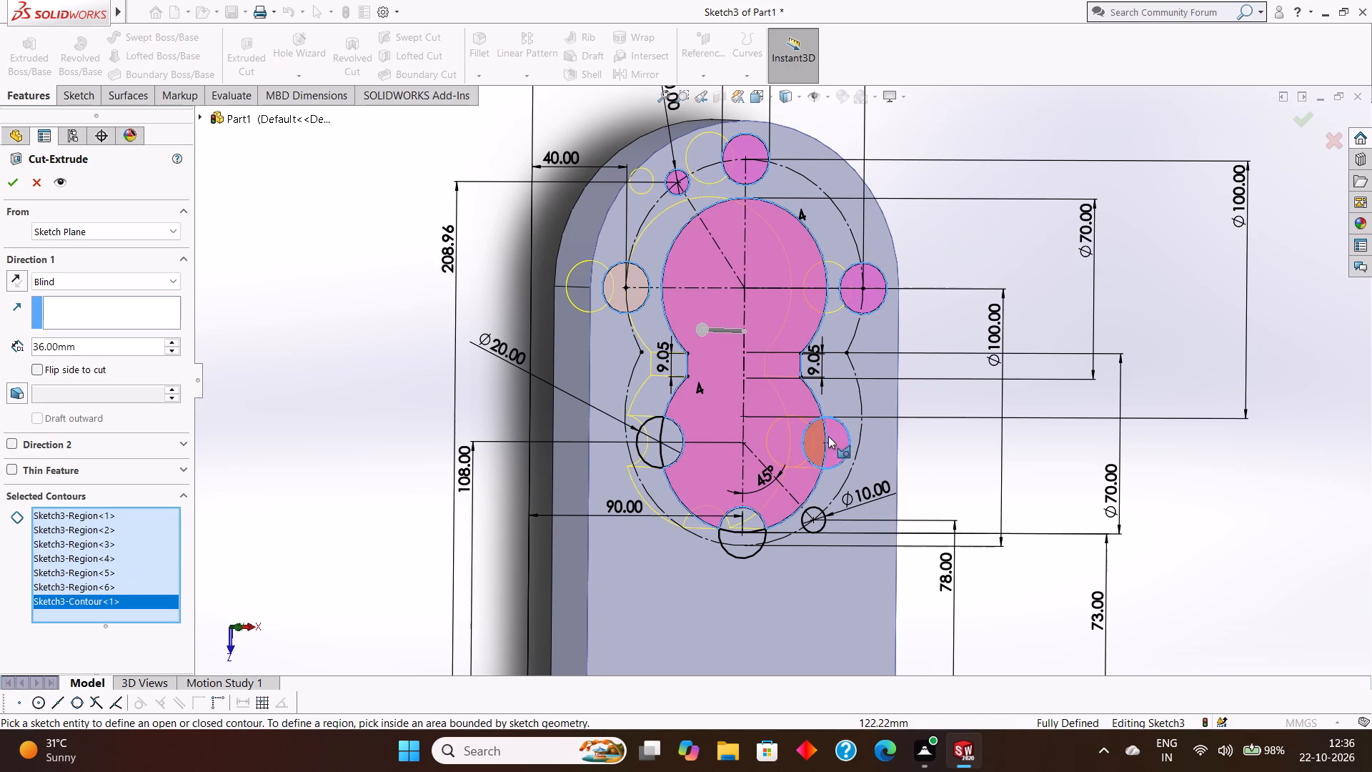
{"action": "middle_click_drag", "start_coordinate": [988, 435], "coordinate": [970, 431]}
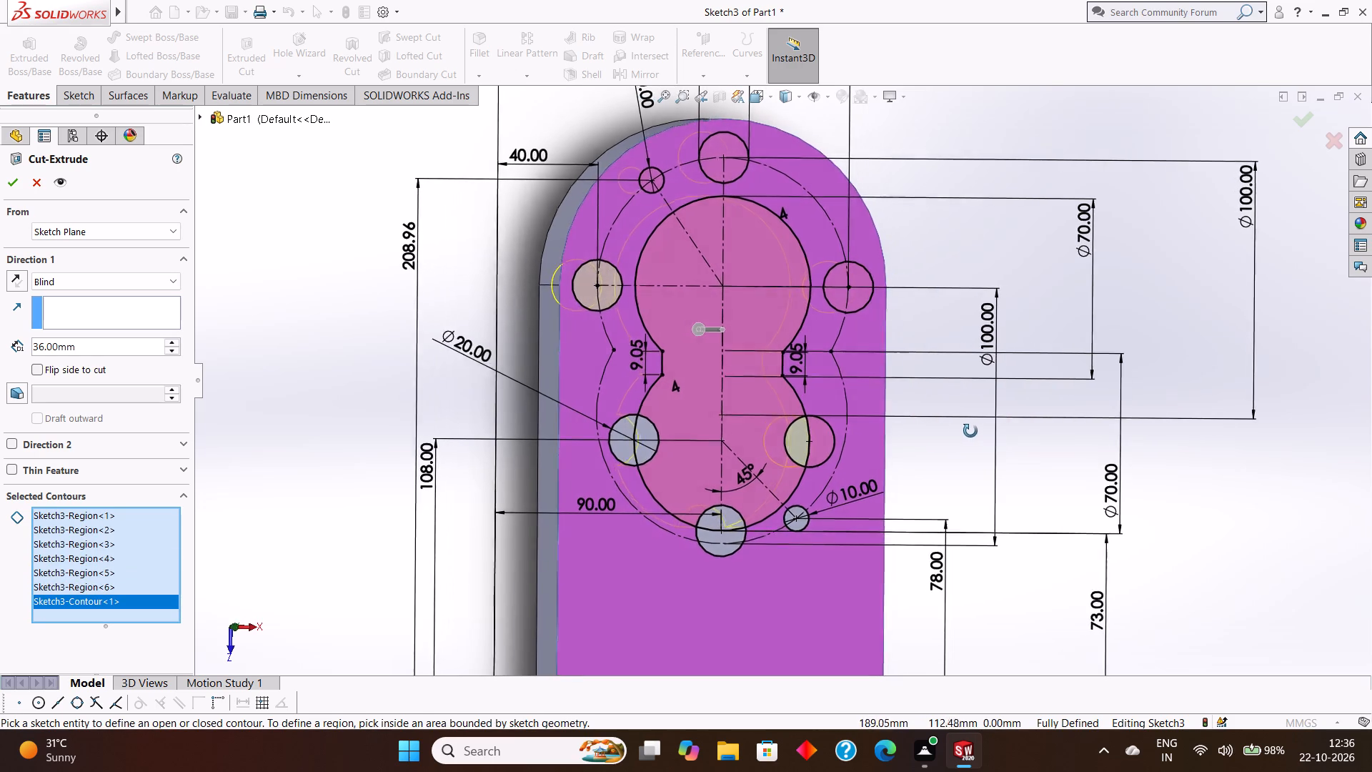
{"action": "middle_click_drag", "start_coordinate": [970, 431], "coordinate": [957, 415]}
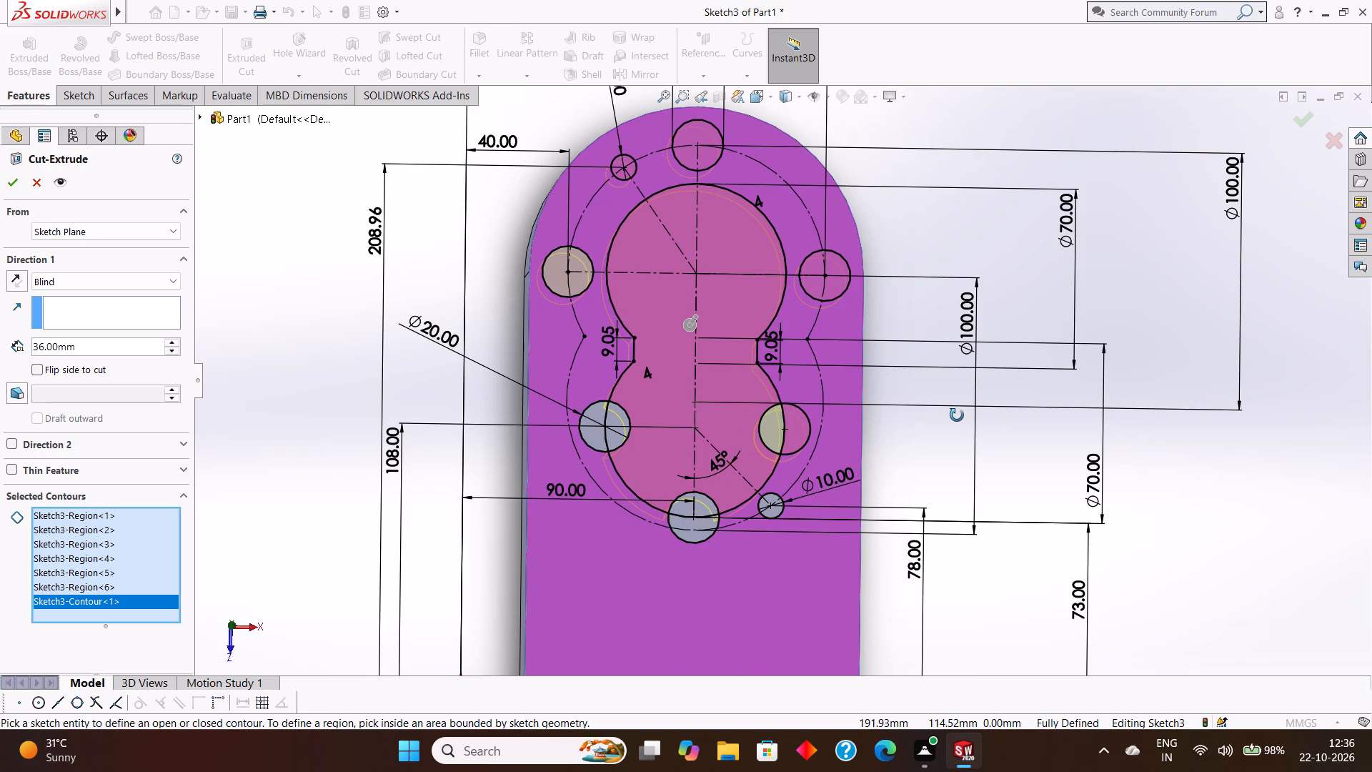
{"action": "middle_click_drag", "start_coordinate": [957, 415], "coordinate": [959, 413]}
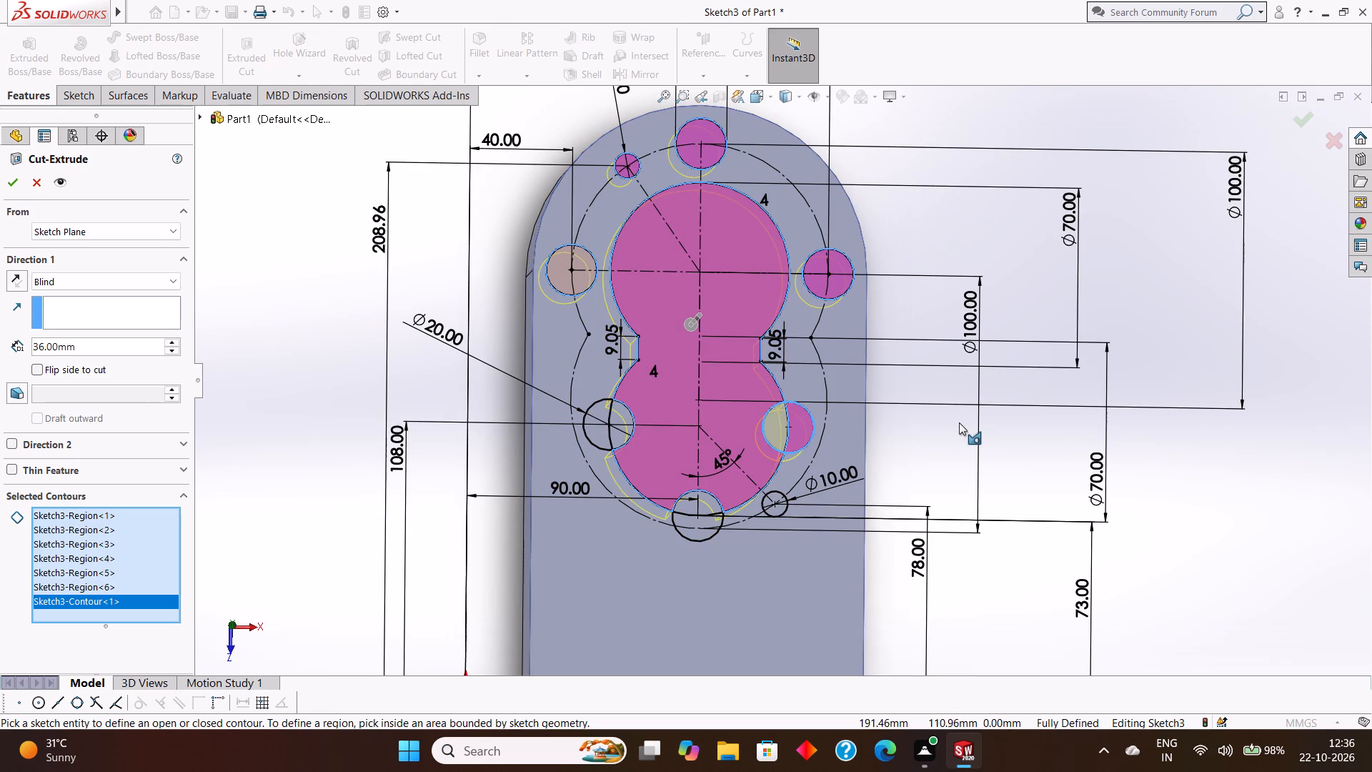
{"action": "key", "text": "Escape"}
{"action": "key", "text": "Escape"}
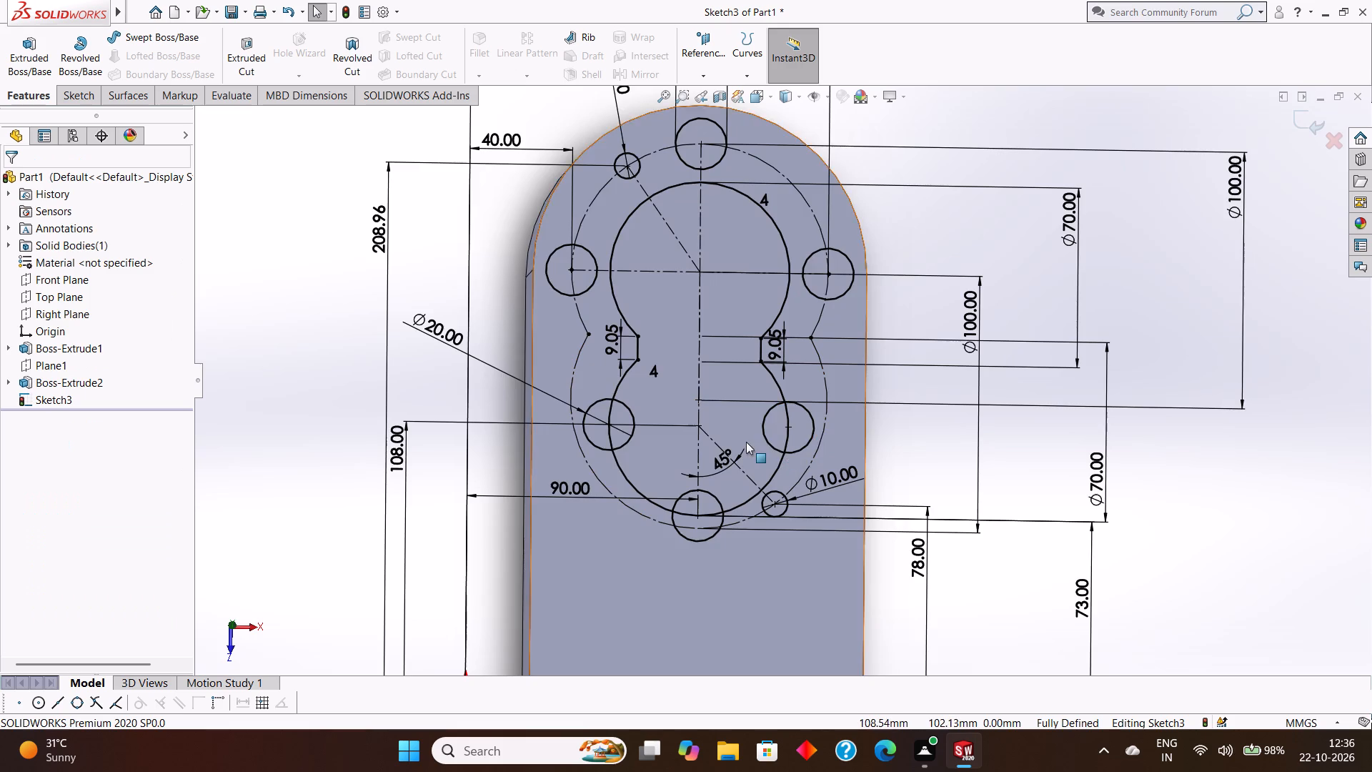
Delete the three 20 mm circles centered on the lower 70 mm arc of the opening, at its left, bottom and right.
{"action": "scroll", "coordinate": [746, 442], "scroll_direction": "up", "scroll_amount": 1}
{"action": "scroll", "coordinate": [662, 425], "scroll_direction": "up", "scroll_amount": 1}
{"action": "scroll", "coordinate": [715, 387], "scroll_direction": "down", "scroll_amount": 2}
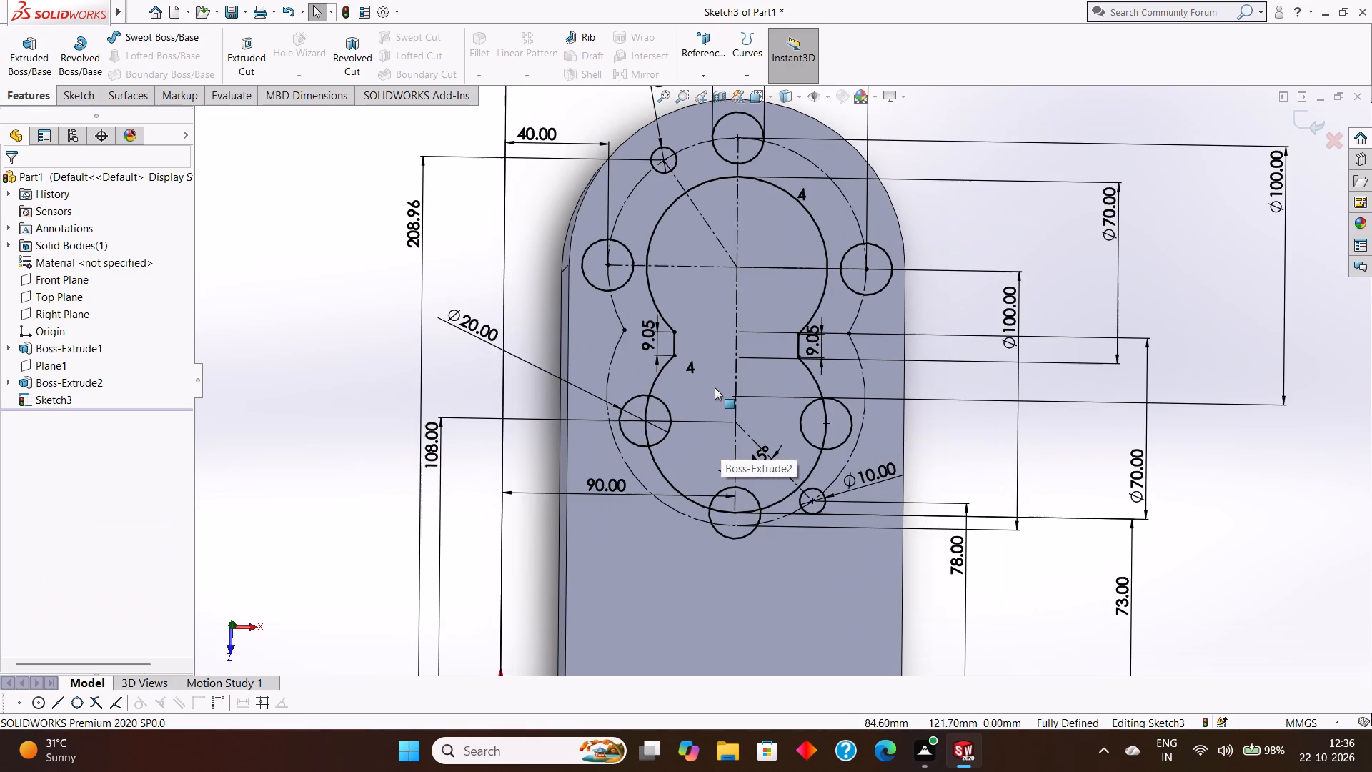
{"action": "scroll", "coordinate": [715, 389], "scroll_direction": "down", "scroll_amount": 1}
{"action": "right_click", "coordinate": [631, 397]}
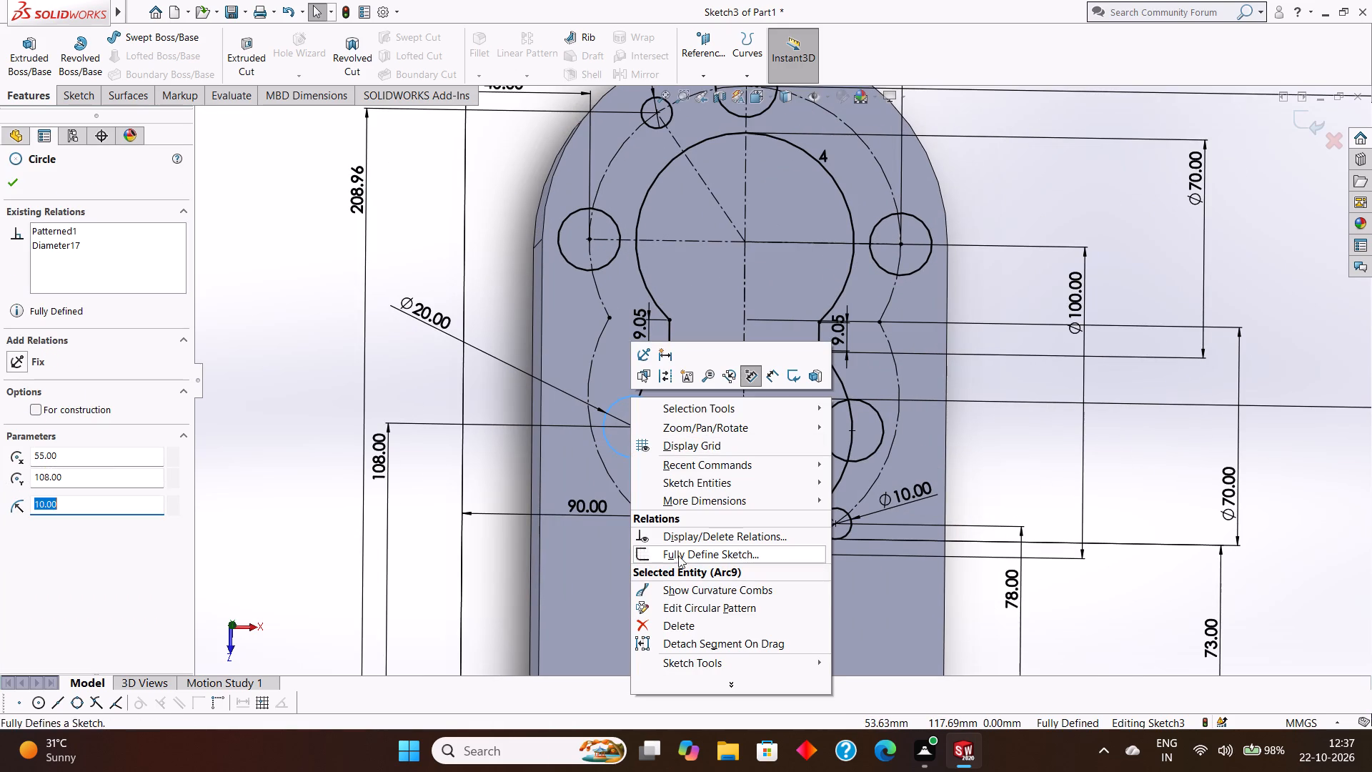
{"action": "left_click", "coordinate": [690, 623]}
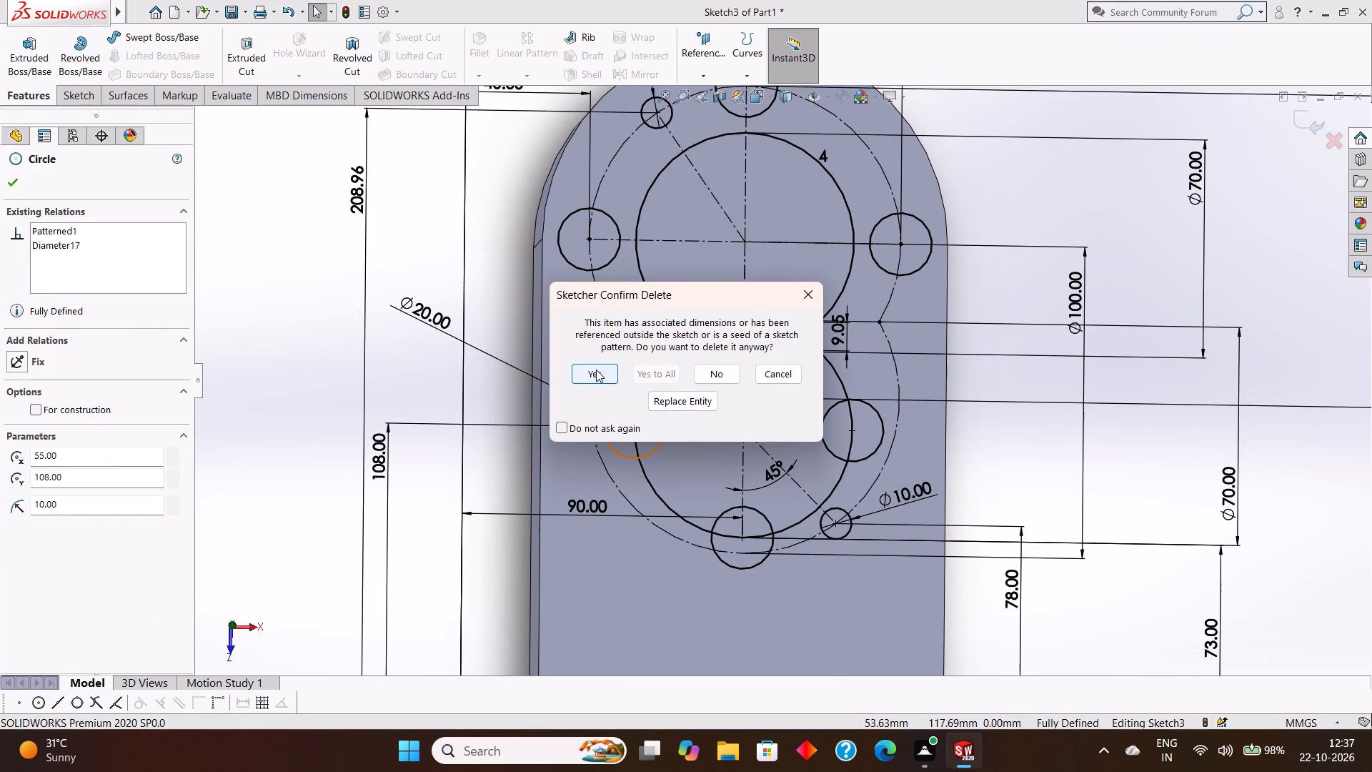
{"action": "left_click", "coordinate": [596, 370]}
{"action": "right_click", "coordinate": [755, 506]}
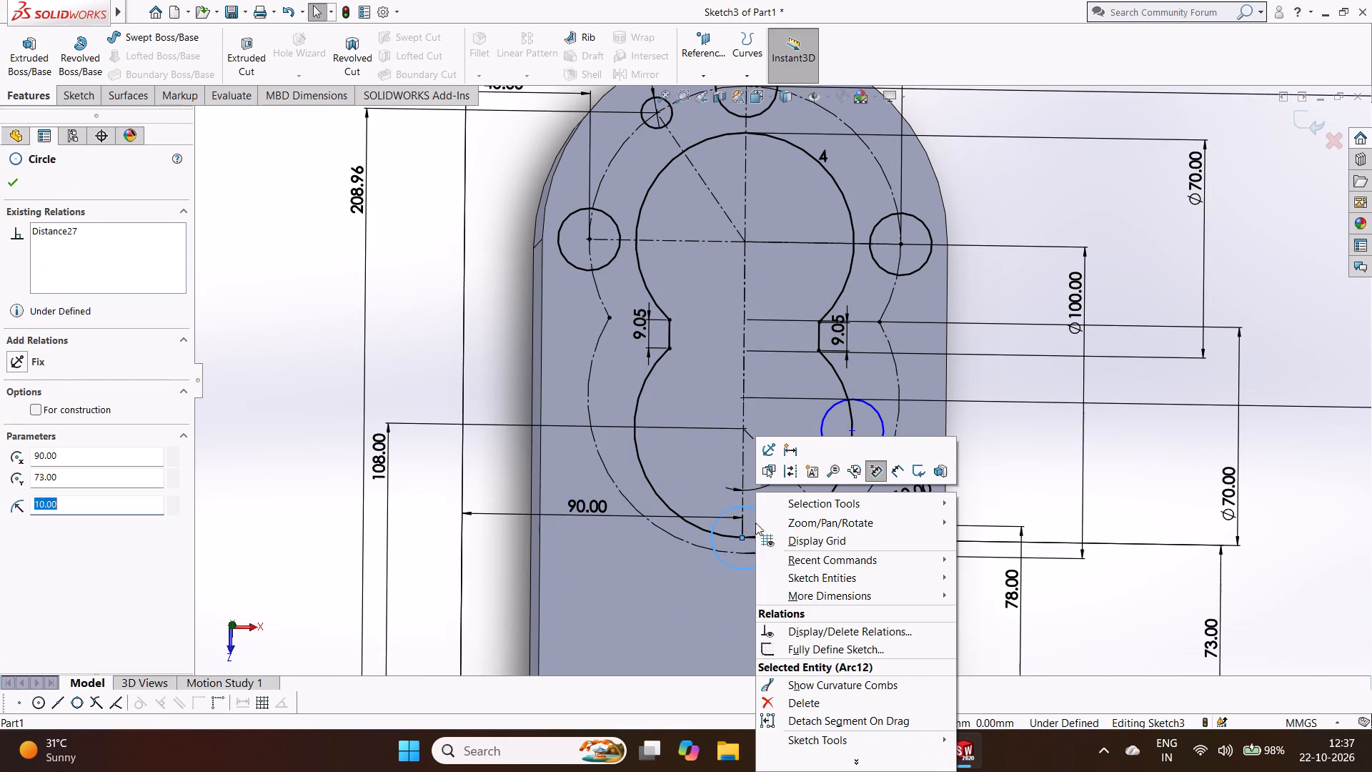
{"action": "left_click", "coordinate": [807, 703]}
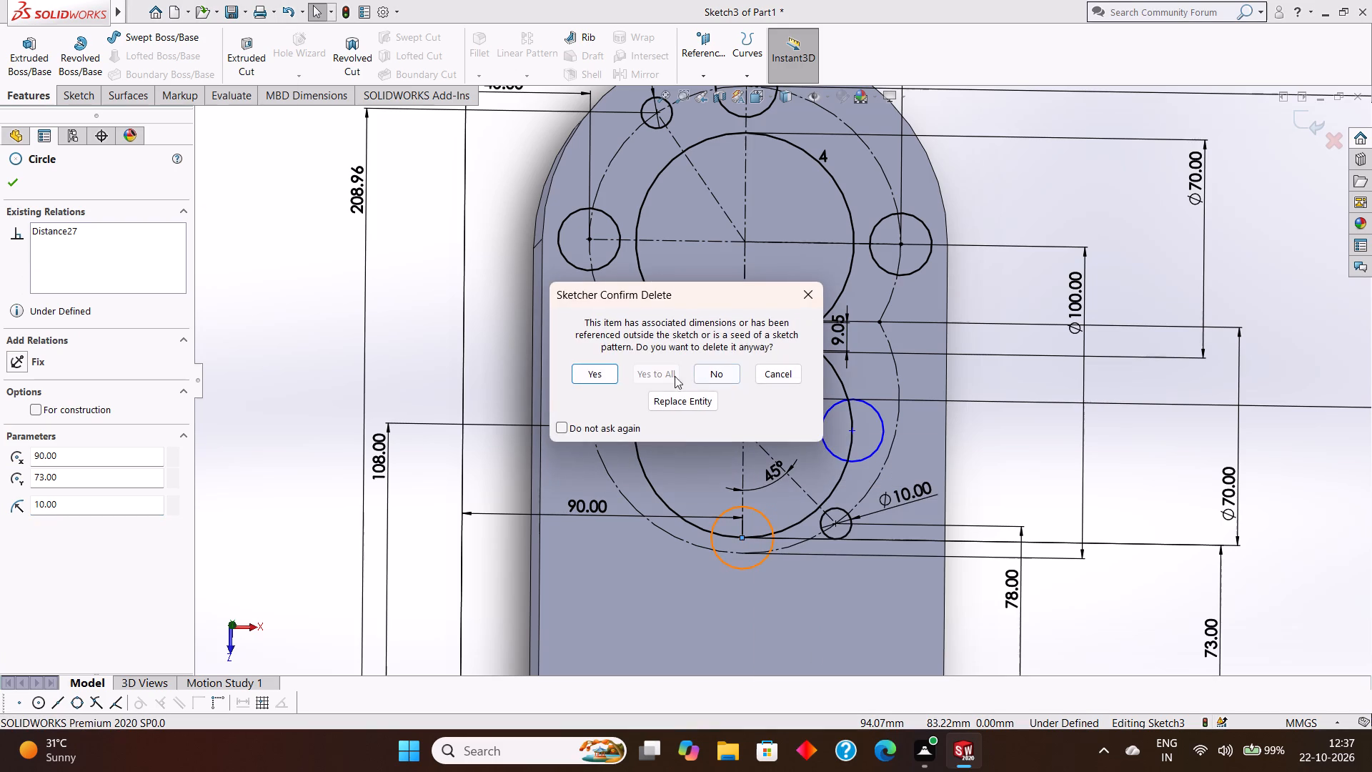
{"action": "left_click", "coordinate": [605, 379]}
{"action": "right_click", "coordinate": [868, 402]}
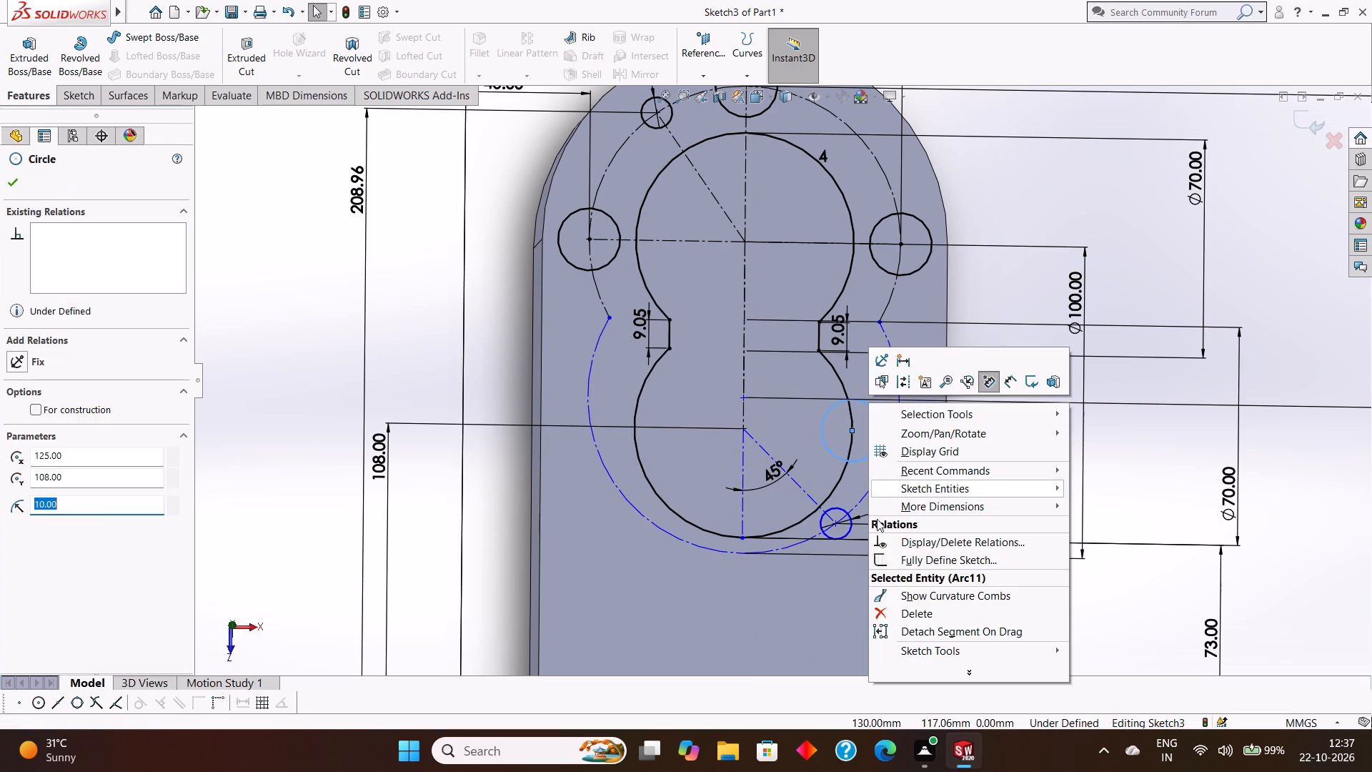
{"action": "left_click", "coordinate": [910, 614]}
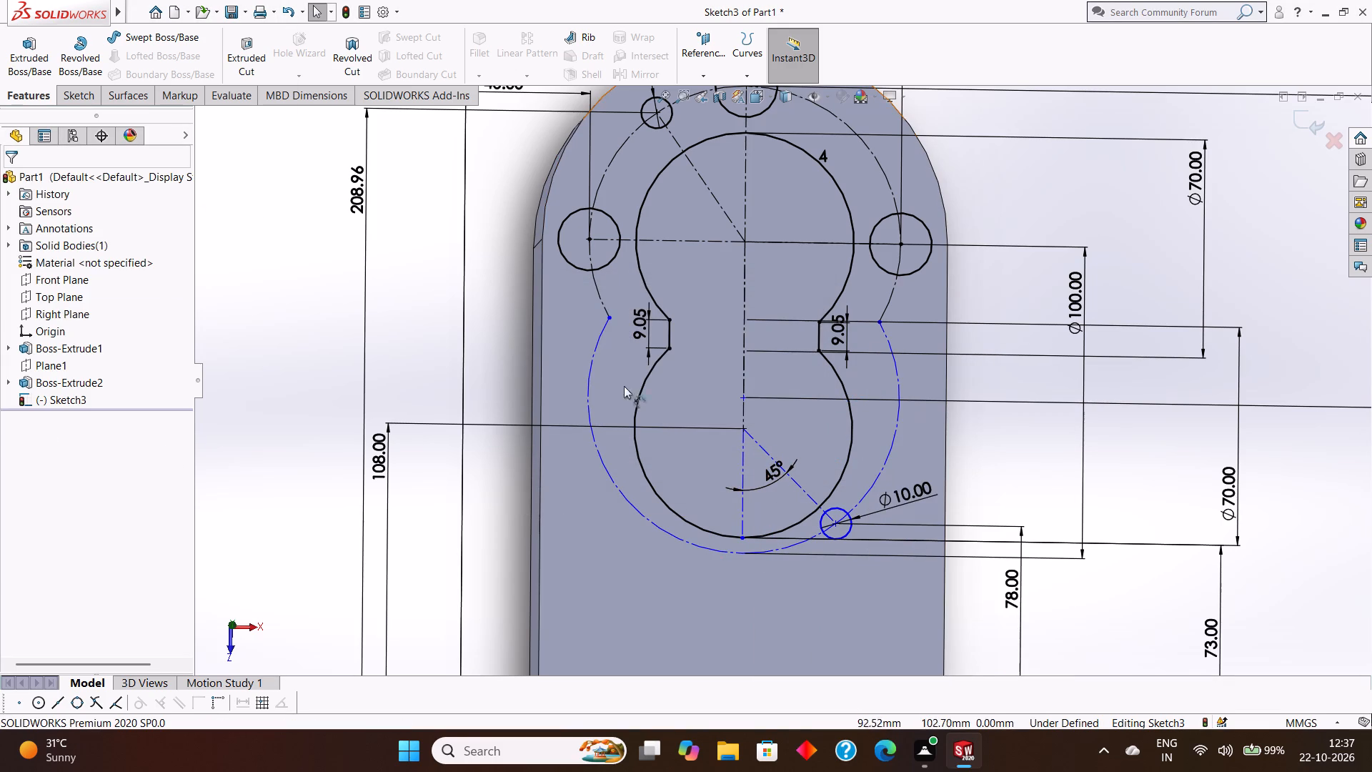
{"action": "left_click", "coordinate": [89, 94]}
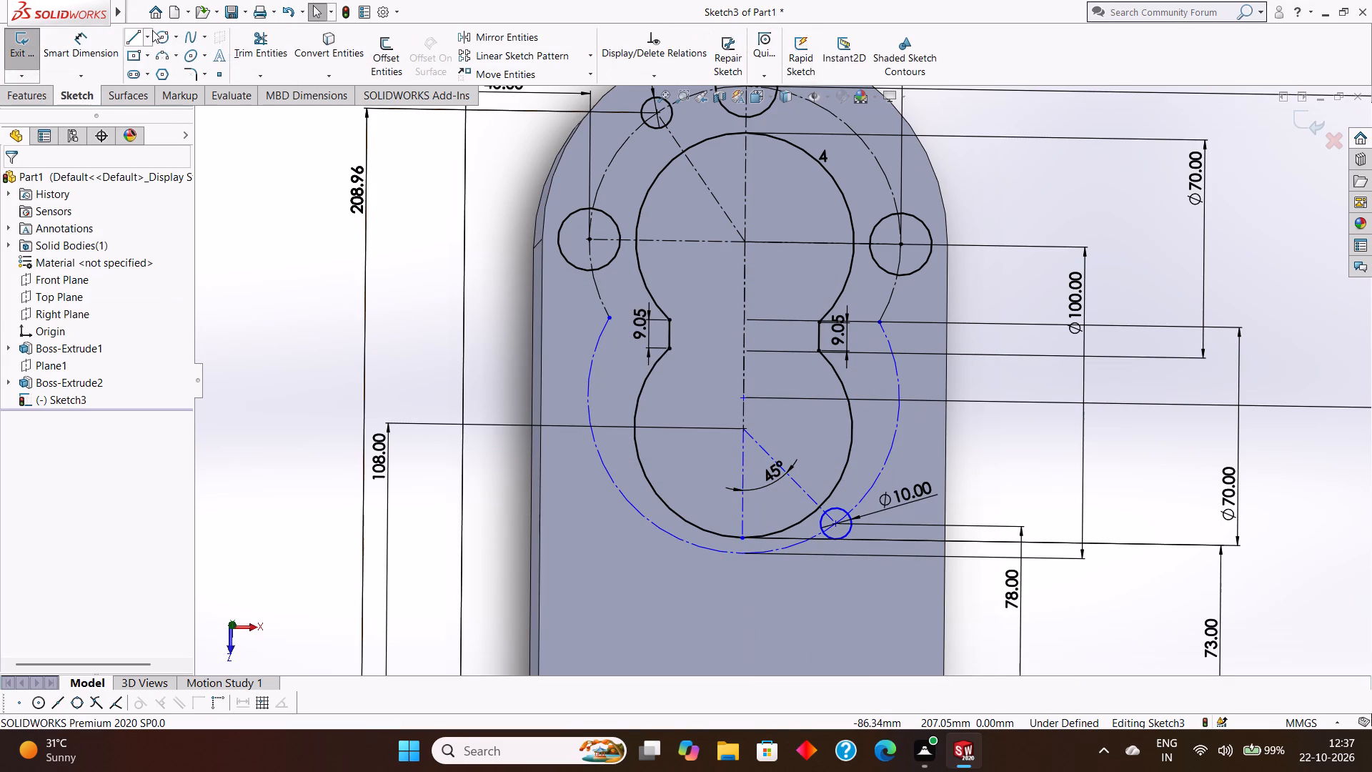
Draw a horizontal construction centerline about 50 mm long from the lower 100 mm arc's center to that arc's leftmost point.
{"action": "left_click", "coordinate": [144, 35]}
{"action": "left_click", "coordinate": [154, 71]}
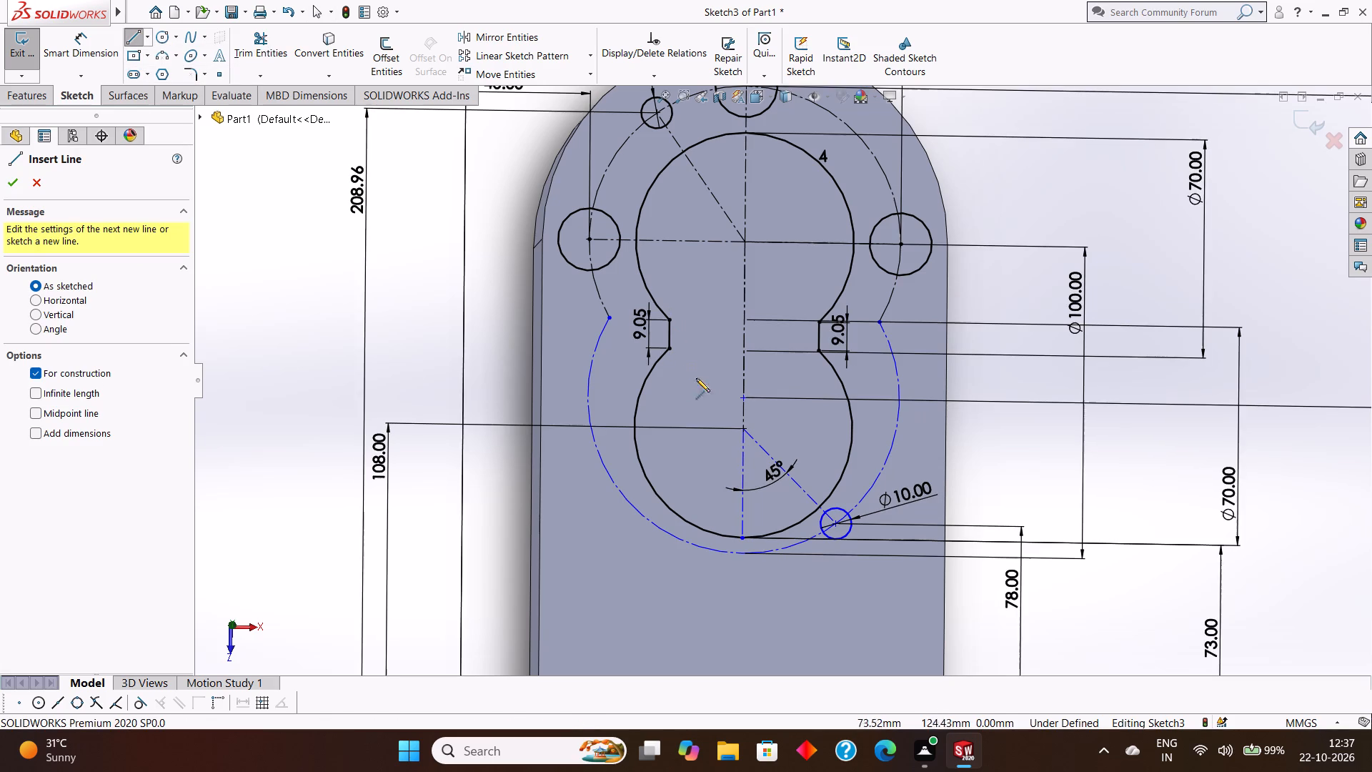
{"action": "left_click", "coordinate": [742, 397]}
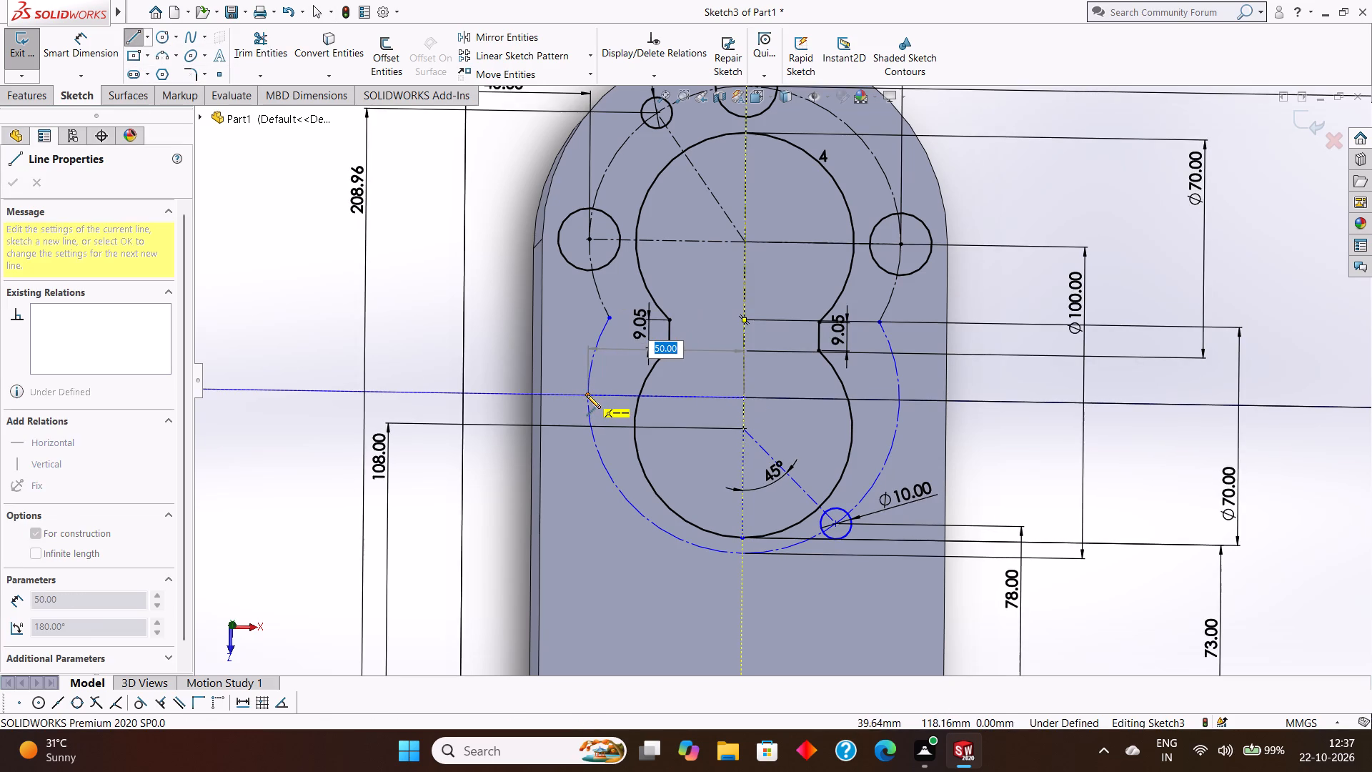
{"action": "left_click", "coordinate": [587, 395]}
{"action": "key", "text": "Escape"}
{"action": "key", "text": "Escape"}
Sketch a circle about 19 mm in diameter centered on the outer end of the new horizontal construction line.
{"action": "scroll", "coordinate": [626, 398], "scroll_direction": "up", "scroll_amount": 2}
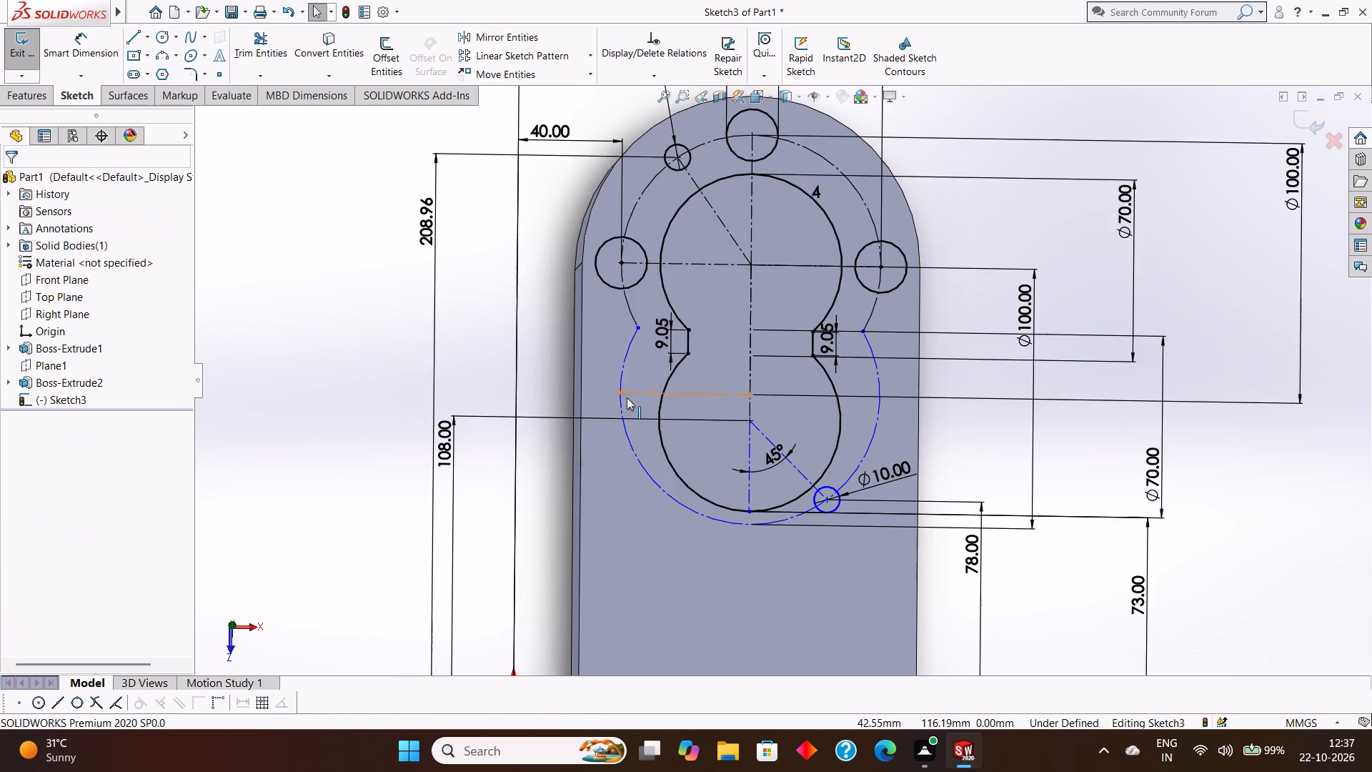
{"action": "left_click", "coordinate": [155, 37]}
{"action": "scroll", "coordinate": [655, 338], "scroll_direction": "down", "scroll_amount": 1}
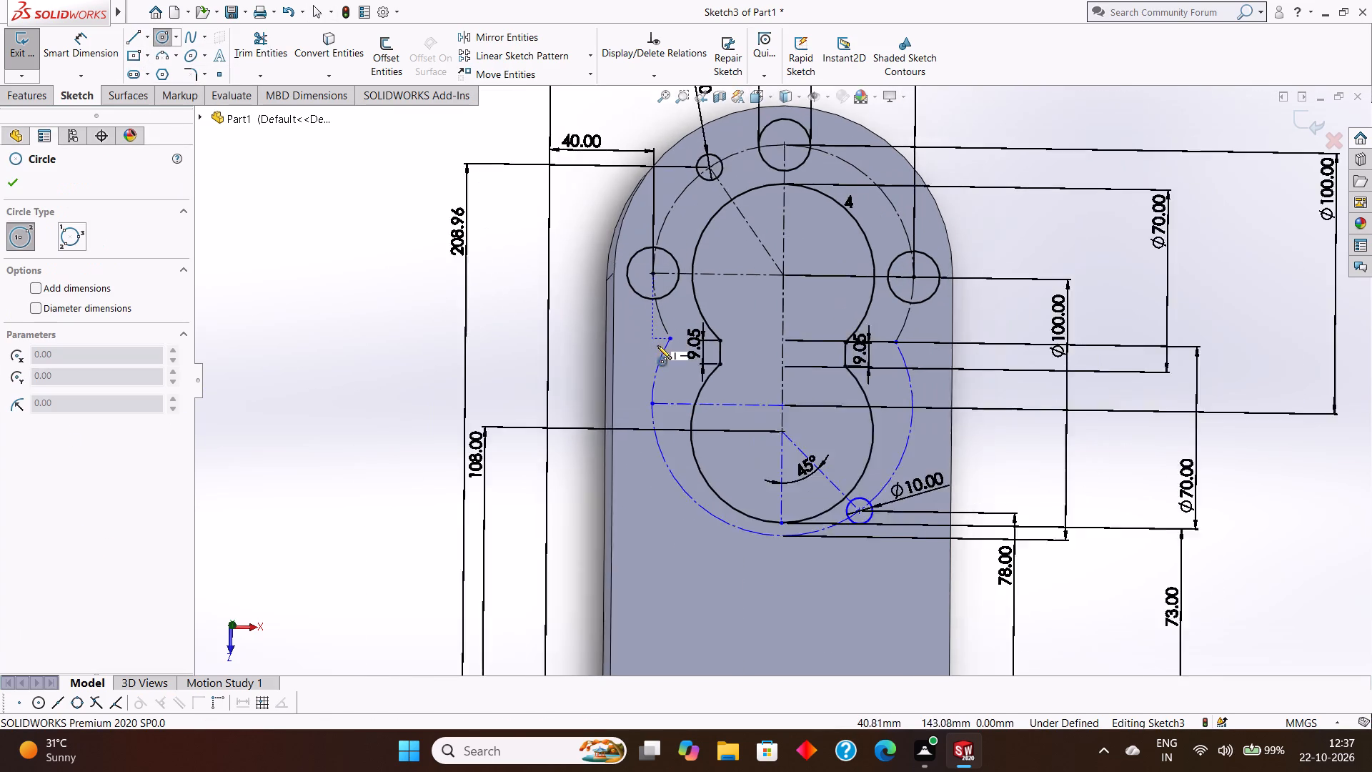
{"action": "scroll", "coordinate": [657, 345], "scroll_direction": "down", "scroll_amount": 1}
{"action": "left_click_drag", "start_coordinate": [656, 416], "coordinate": [673, 441]}
{"action": "left_click", "coordinate": [19, 189]}
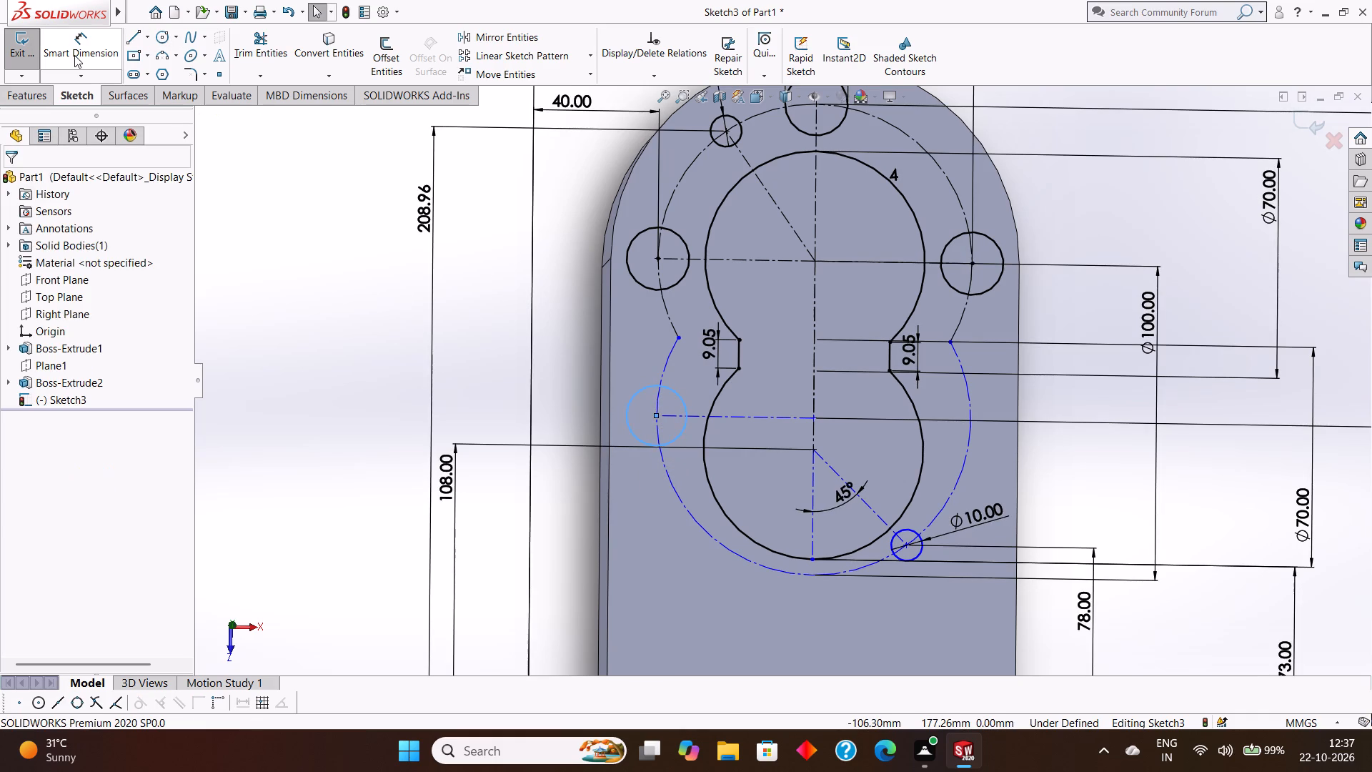
Dimension the new circle at the lower construction arc's left side with a diameter of 20 mm.
{"action": "left_click", "coordinate": [74, 53]}
{"action": "left_click_drag", "start_coordinate": [650, 387], "coordinate": [647, 379]}
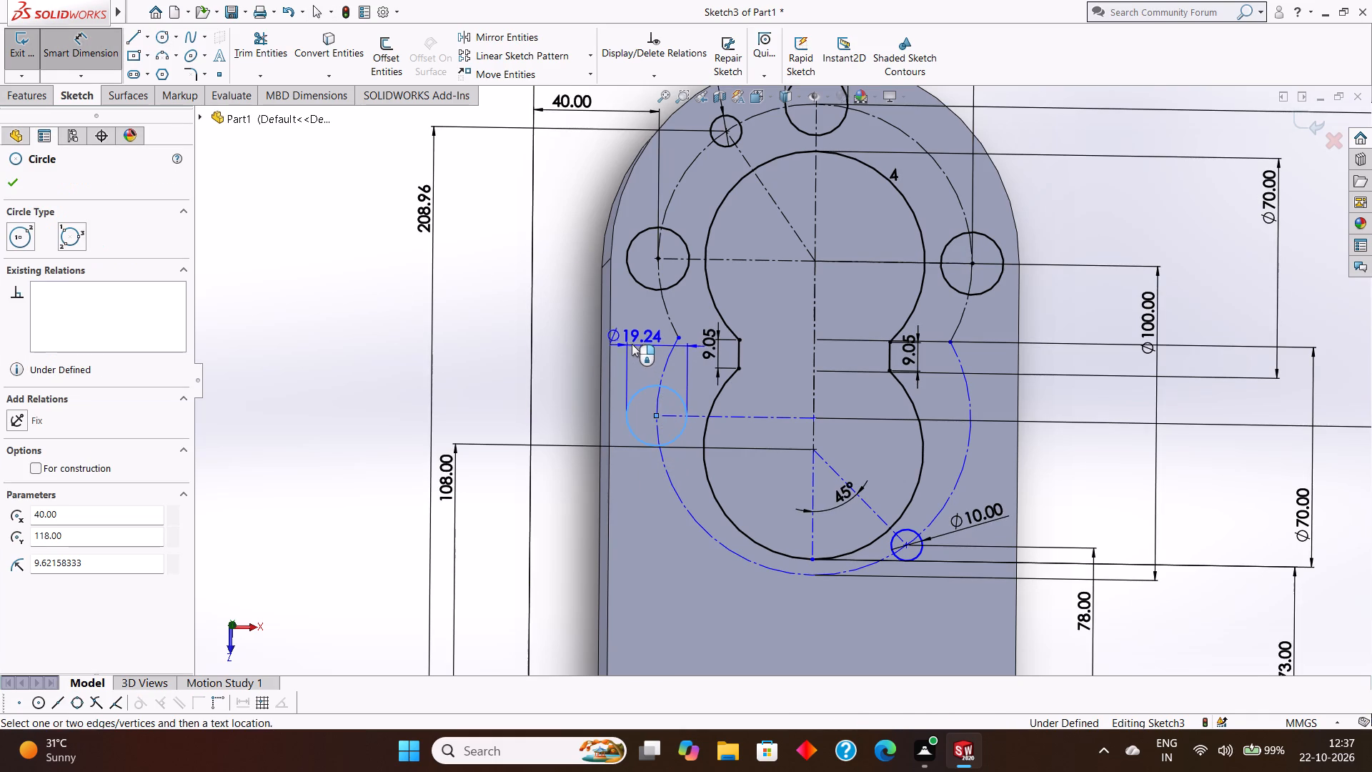
{"action": "left_click", "coordinate": [630, 339]}
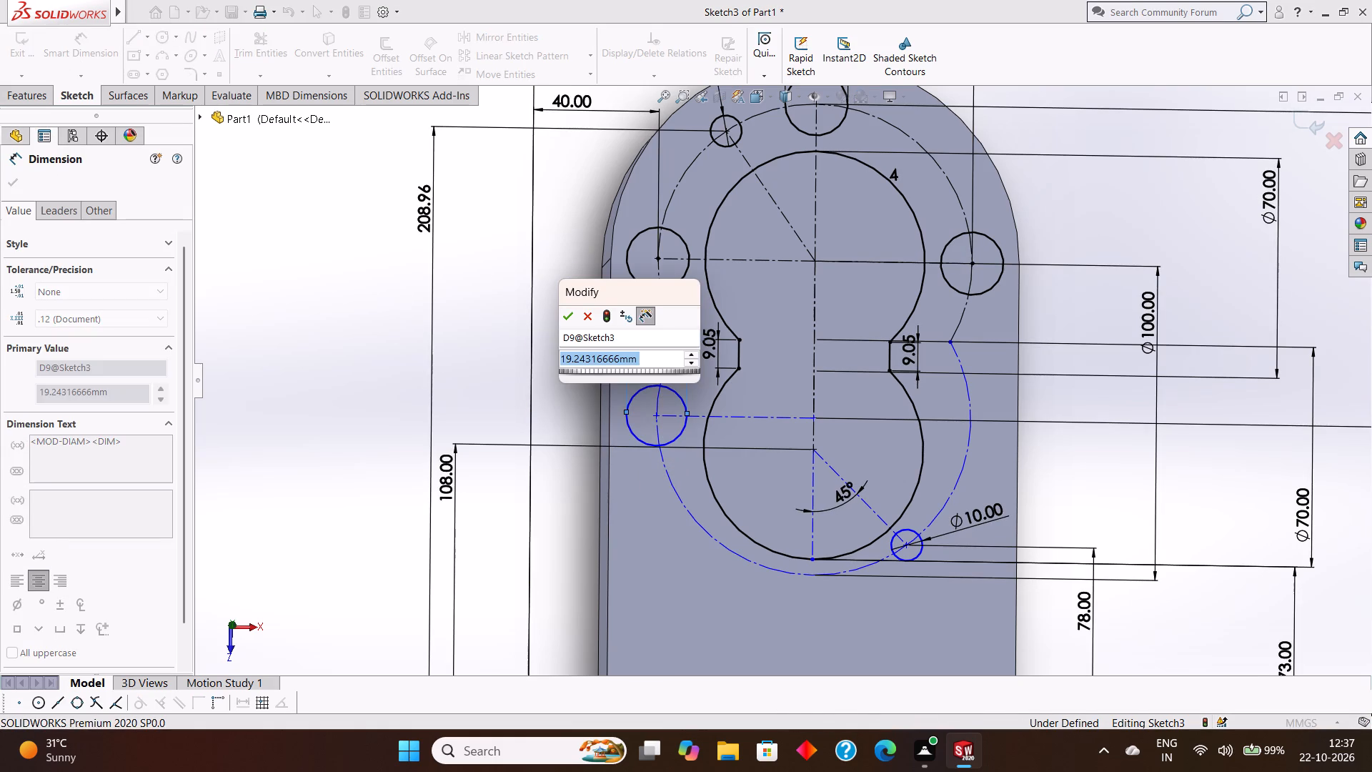
{"action": "type", "text": "20"}
{"action": "key", "text": "Return"}
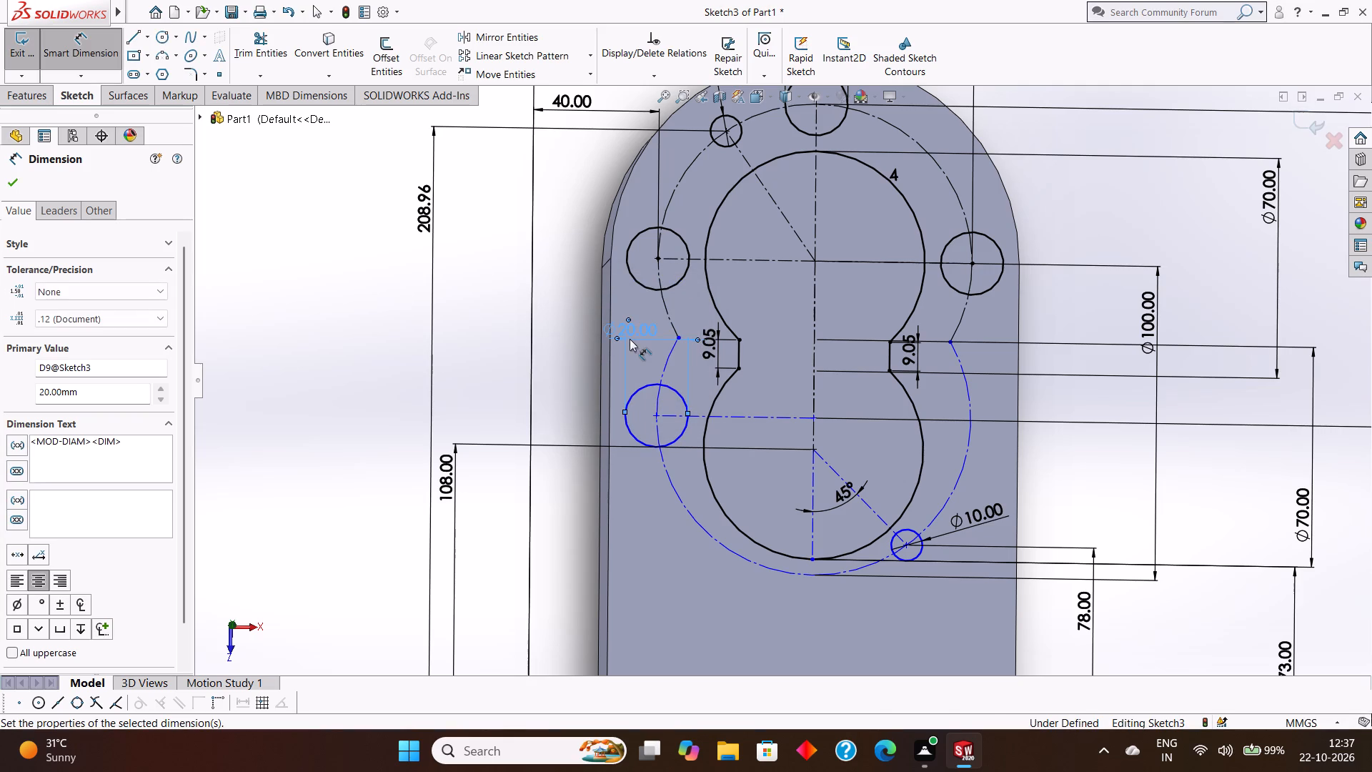
{"action": "left_click", "coordinate": [12, 177]}
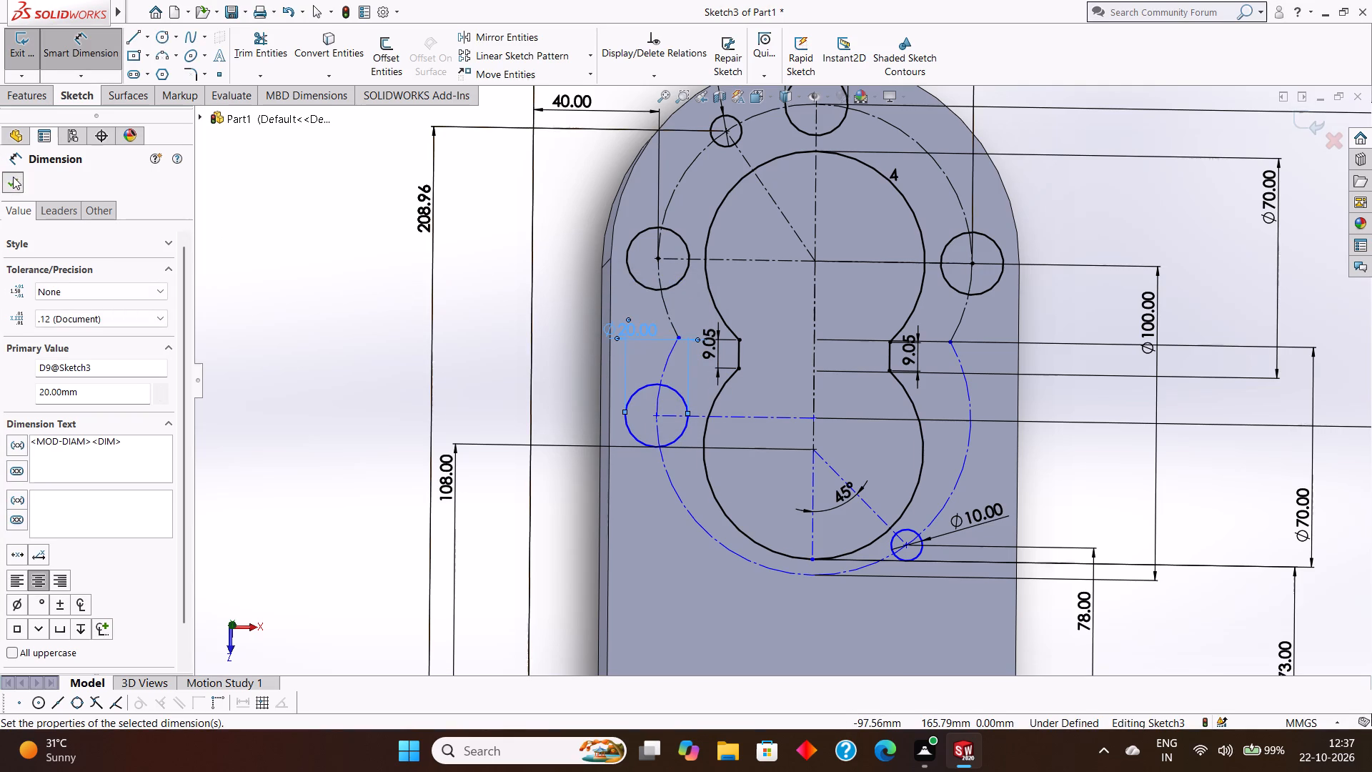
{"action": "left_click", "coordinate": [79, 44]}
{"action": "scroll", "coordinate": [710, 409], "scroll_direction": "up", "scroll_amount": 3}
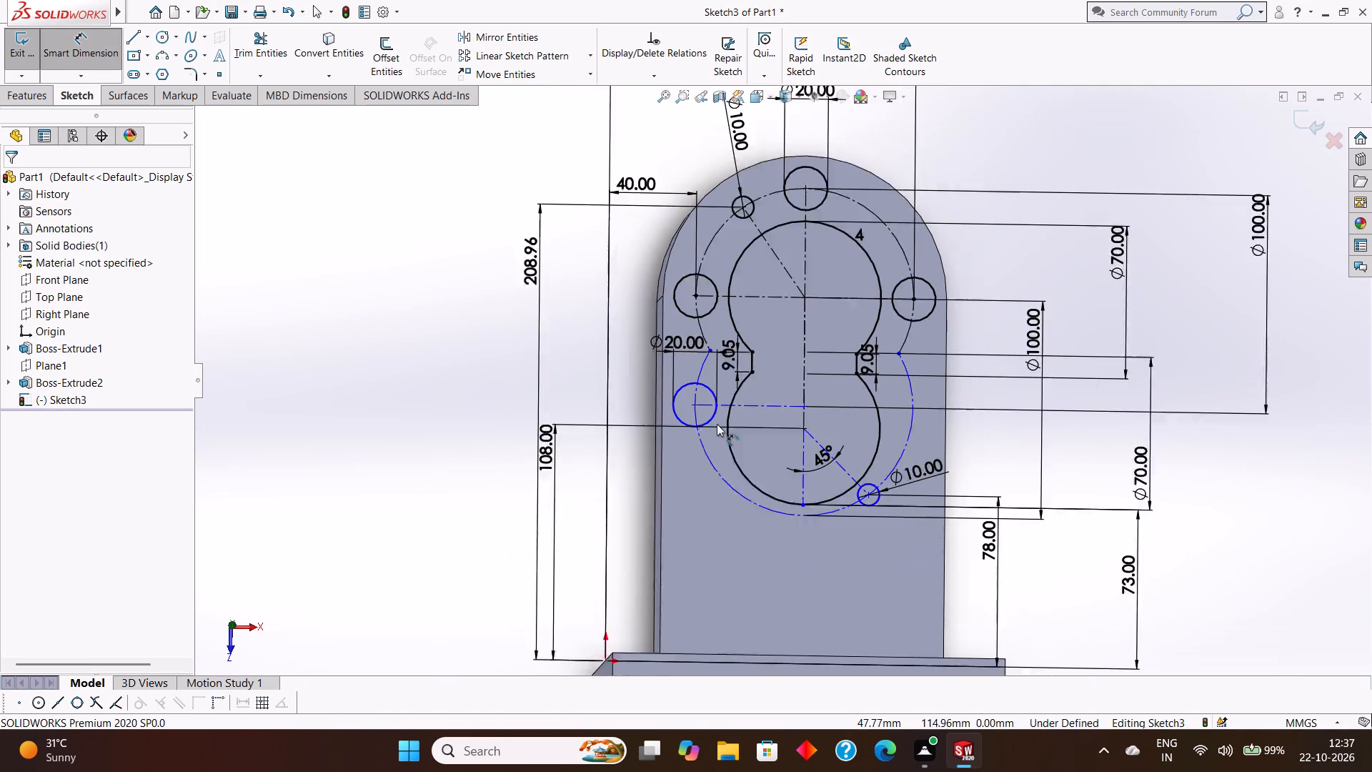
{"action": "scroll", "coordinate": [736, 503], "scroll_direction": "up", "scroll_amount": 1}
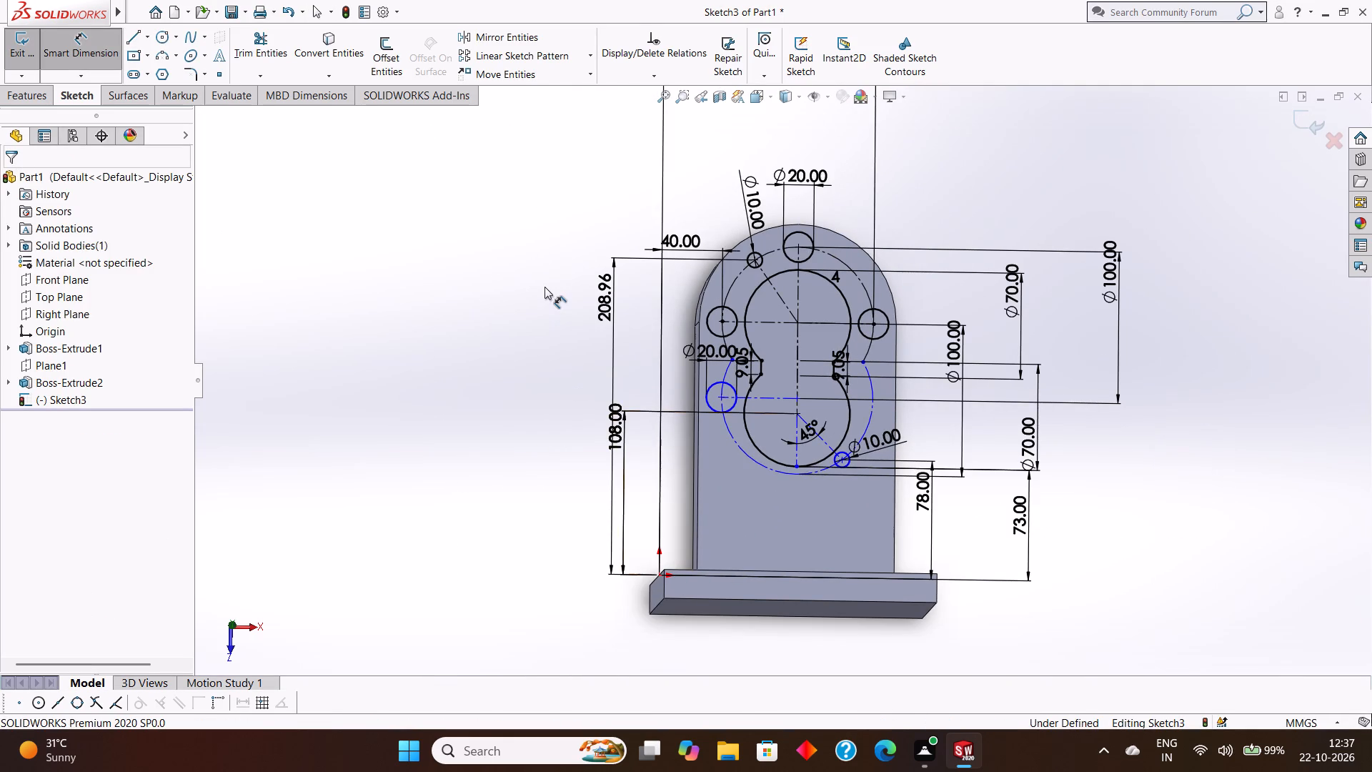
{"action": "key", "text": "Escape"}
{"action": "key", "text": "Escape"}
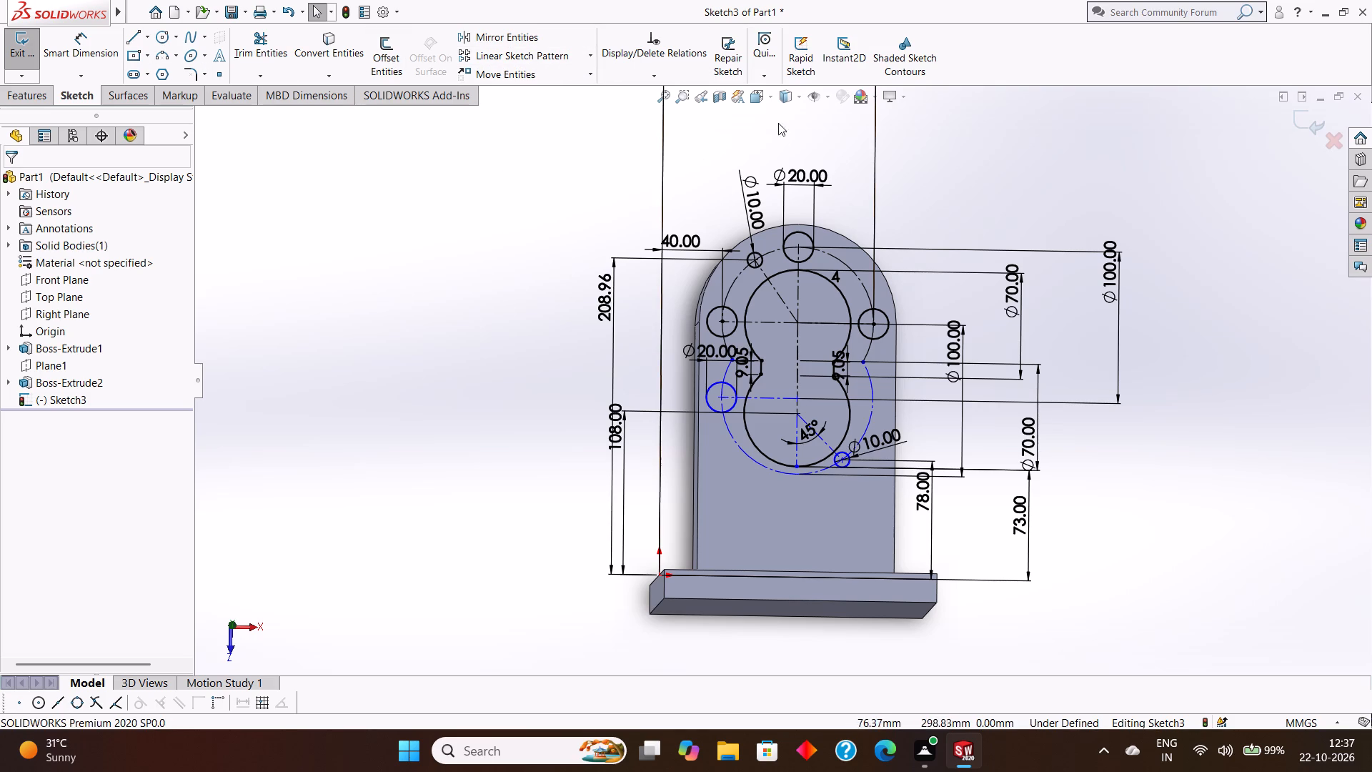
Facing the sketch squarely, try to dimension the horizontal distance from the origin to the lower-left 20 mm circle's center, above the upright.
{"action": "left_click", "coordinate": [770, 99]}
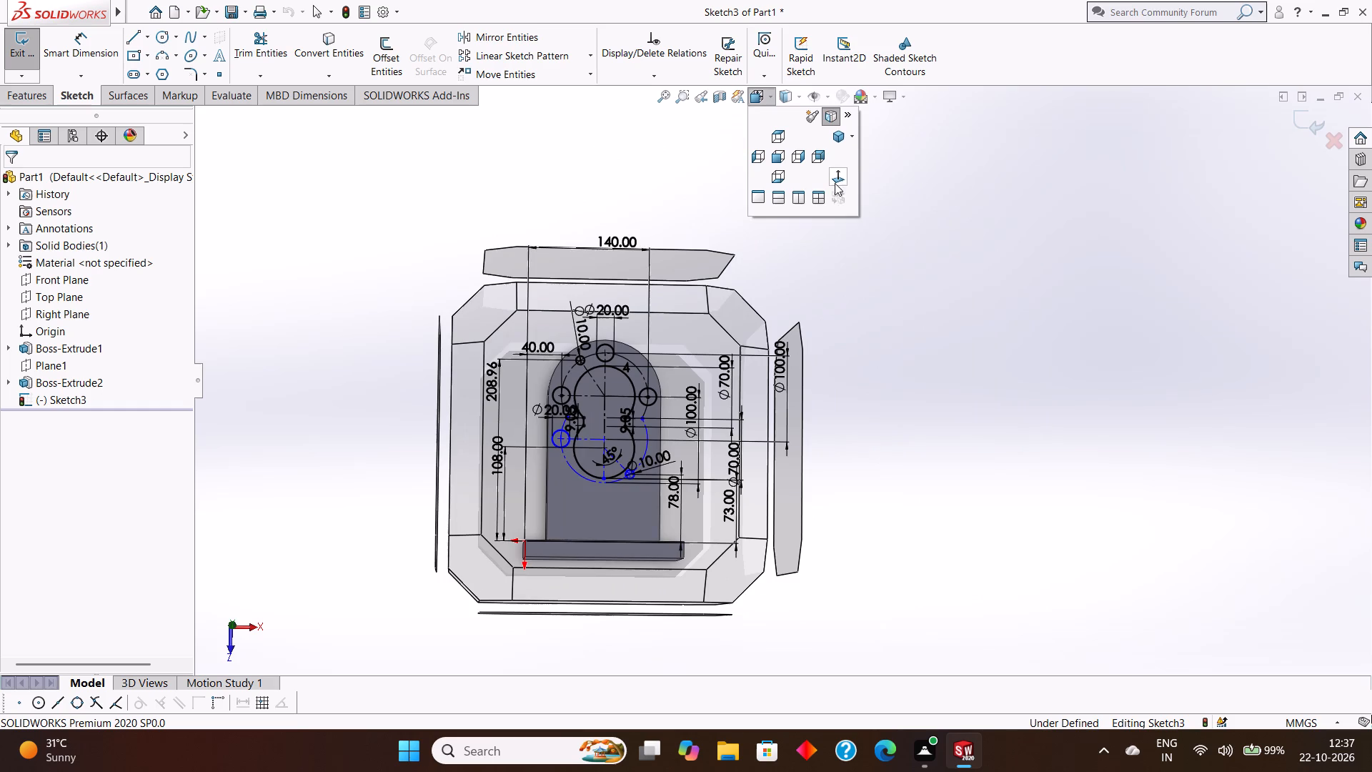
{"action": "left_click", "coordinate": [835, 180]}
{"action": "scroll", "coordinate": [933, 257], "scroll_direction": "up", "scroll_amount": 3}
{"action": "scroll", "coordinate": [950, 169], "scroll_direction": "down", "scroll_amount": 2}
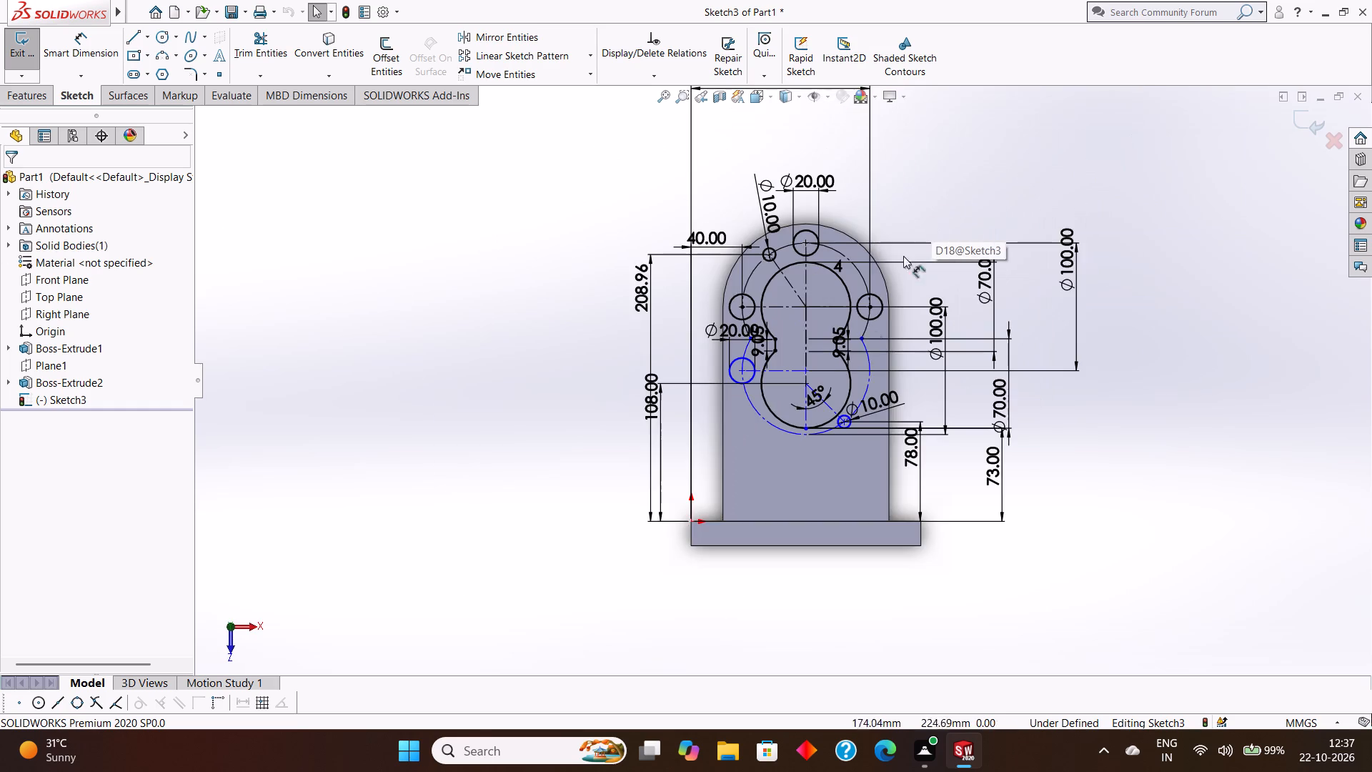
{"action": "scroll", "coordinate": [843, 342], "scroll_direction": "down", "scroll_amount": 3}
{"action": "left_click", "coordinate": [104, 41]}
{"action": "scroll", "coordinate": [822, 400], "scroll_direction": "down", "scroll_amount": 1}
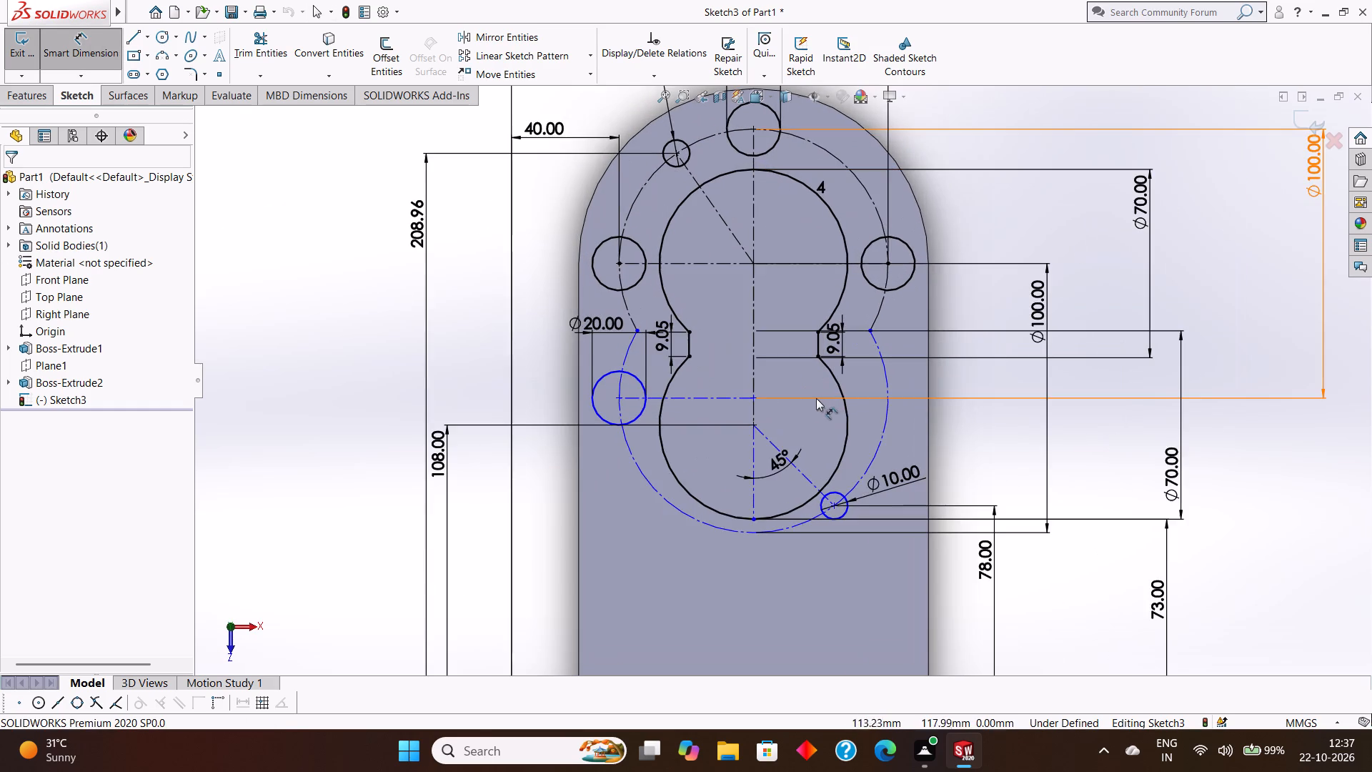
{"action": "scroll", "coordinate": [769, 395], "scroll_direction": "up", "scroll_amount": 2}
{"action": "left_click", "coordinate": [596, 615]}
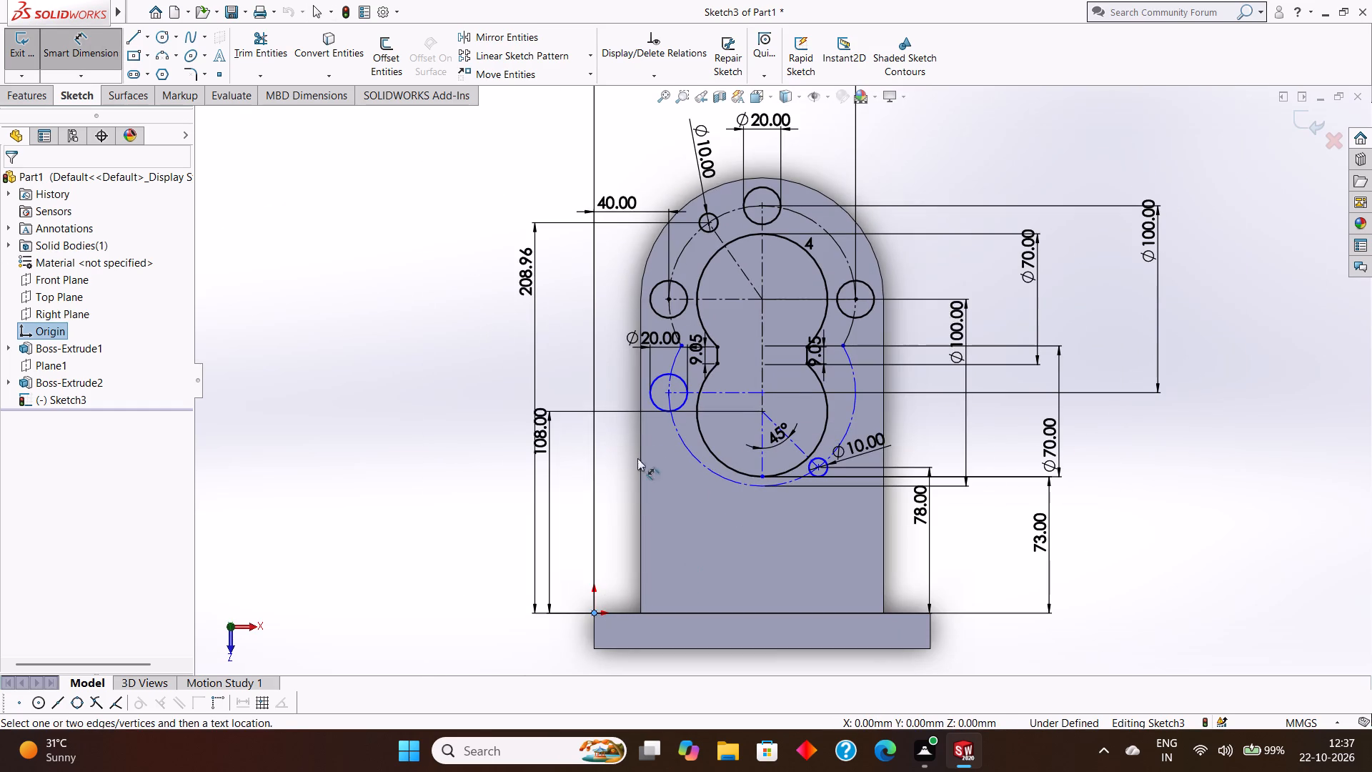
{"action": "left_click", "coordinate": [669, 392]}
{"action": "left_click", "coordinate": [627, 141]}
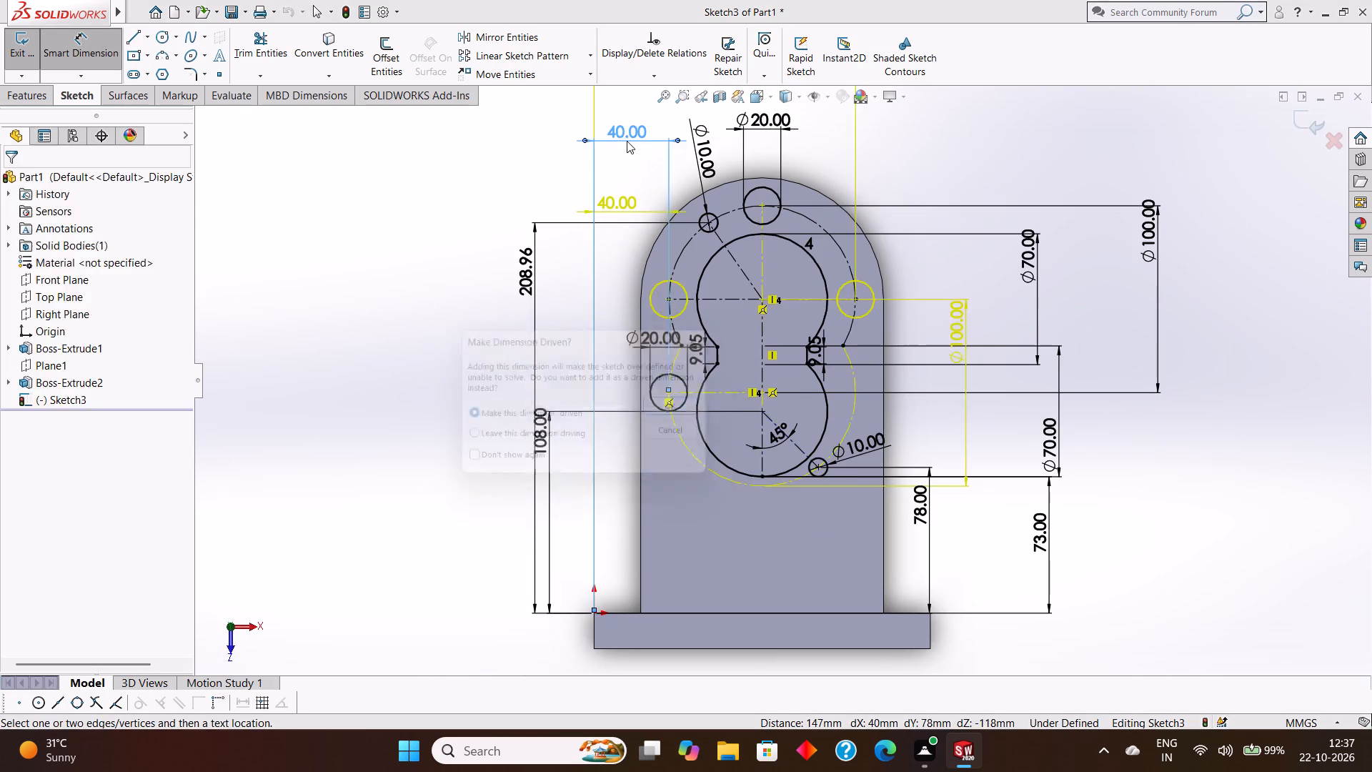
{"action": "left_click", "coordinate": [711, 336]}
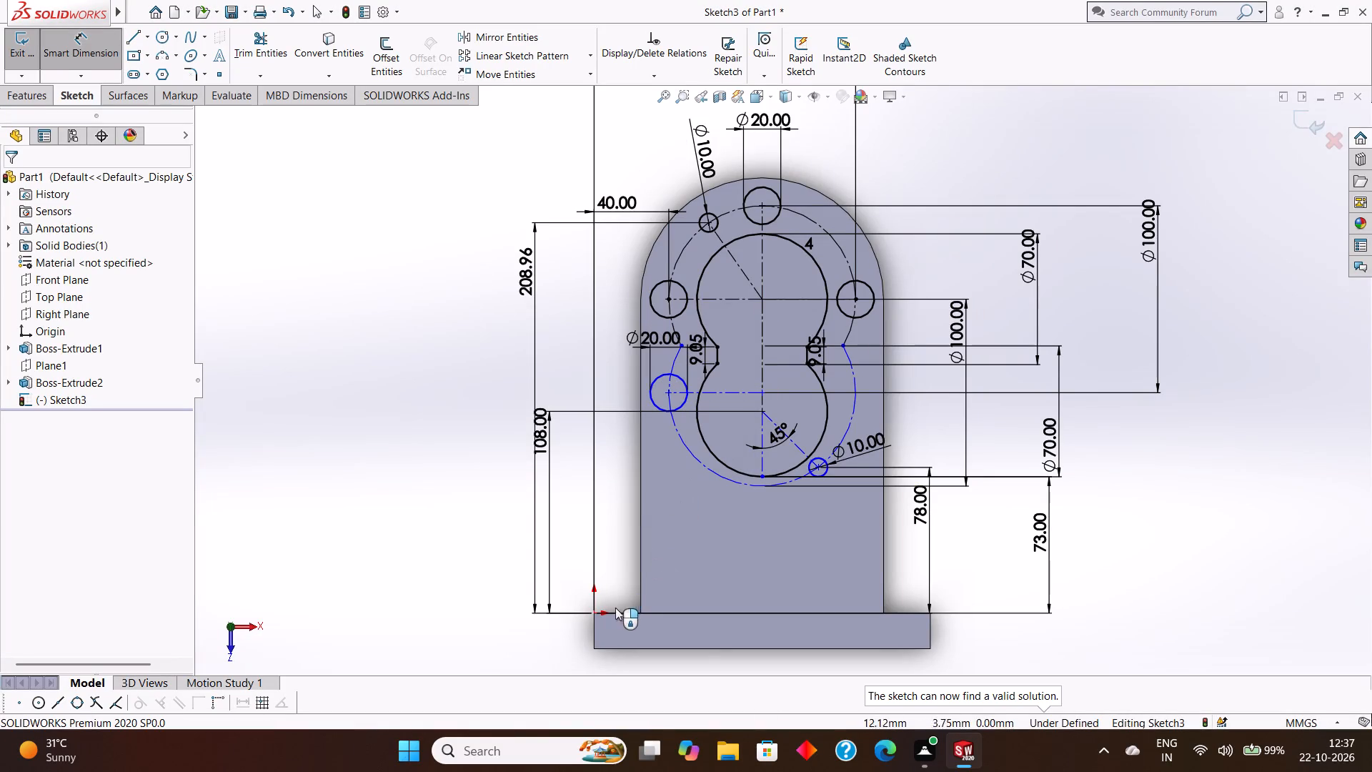
Dimension the vertical distance from the origin to the lower-left 20 mm circle's center, placing it outside the upright's other left-side dimensions.
{"action": "left_click", "coordinate": [593, 613]}
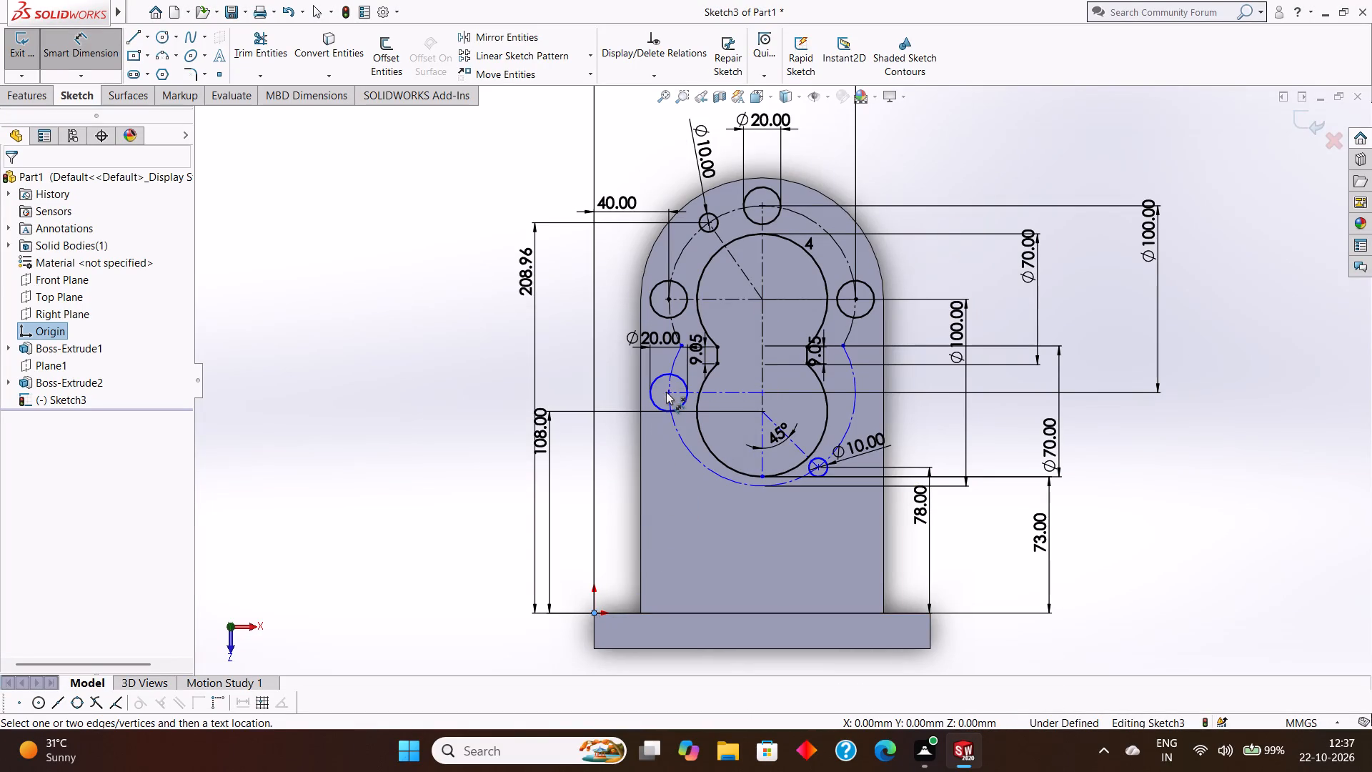
{"action": "left_click", "coordinate": [667, 392]}
{"action": "scroll", "coordinate": [608, 401], "scroll_direction": "up", "scroll_amount": 3}
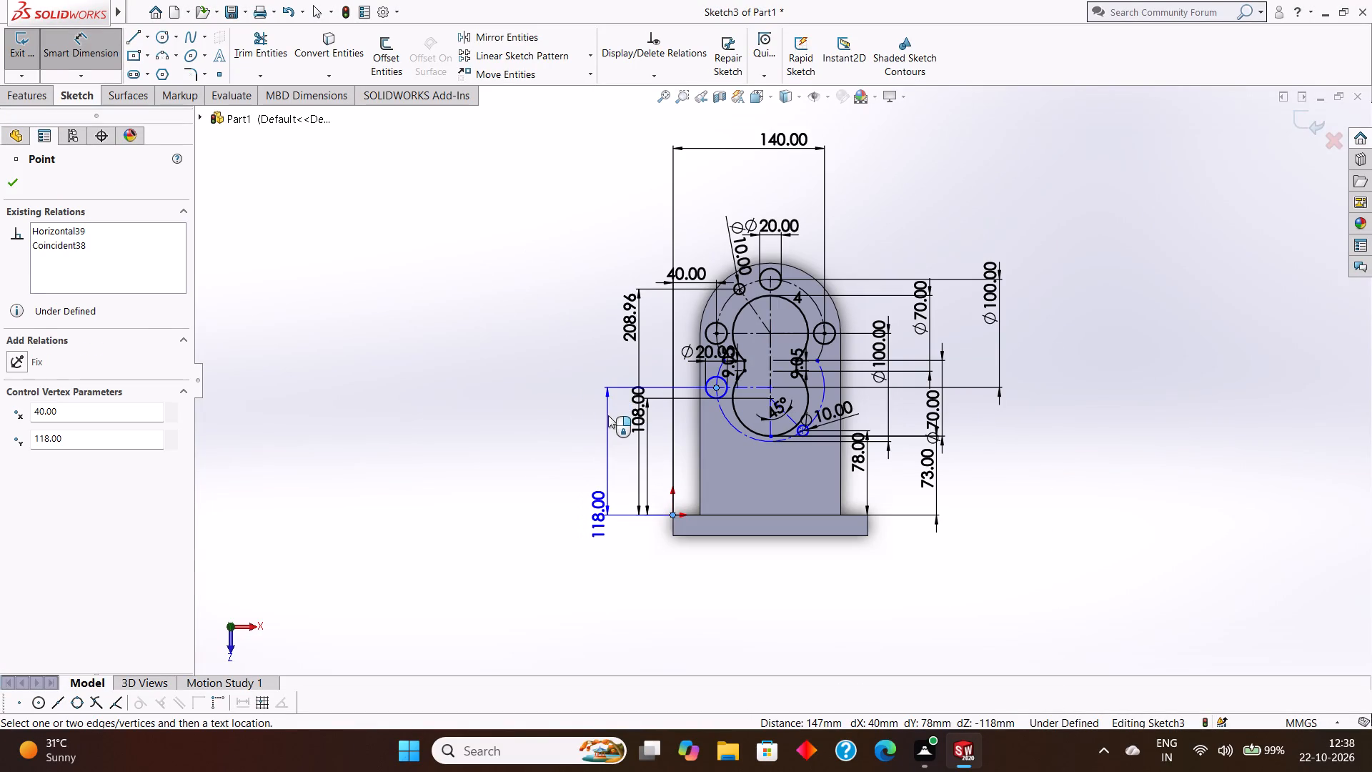
{"action": "left_click", "coordinate": [608, 415]}
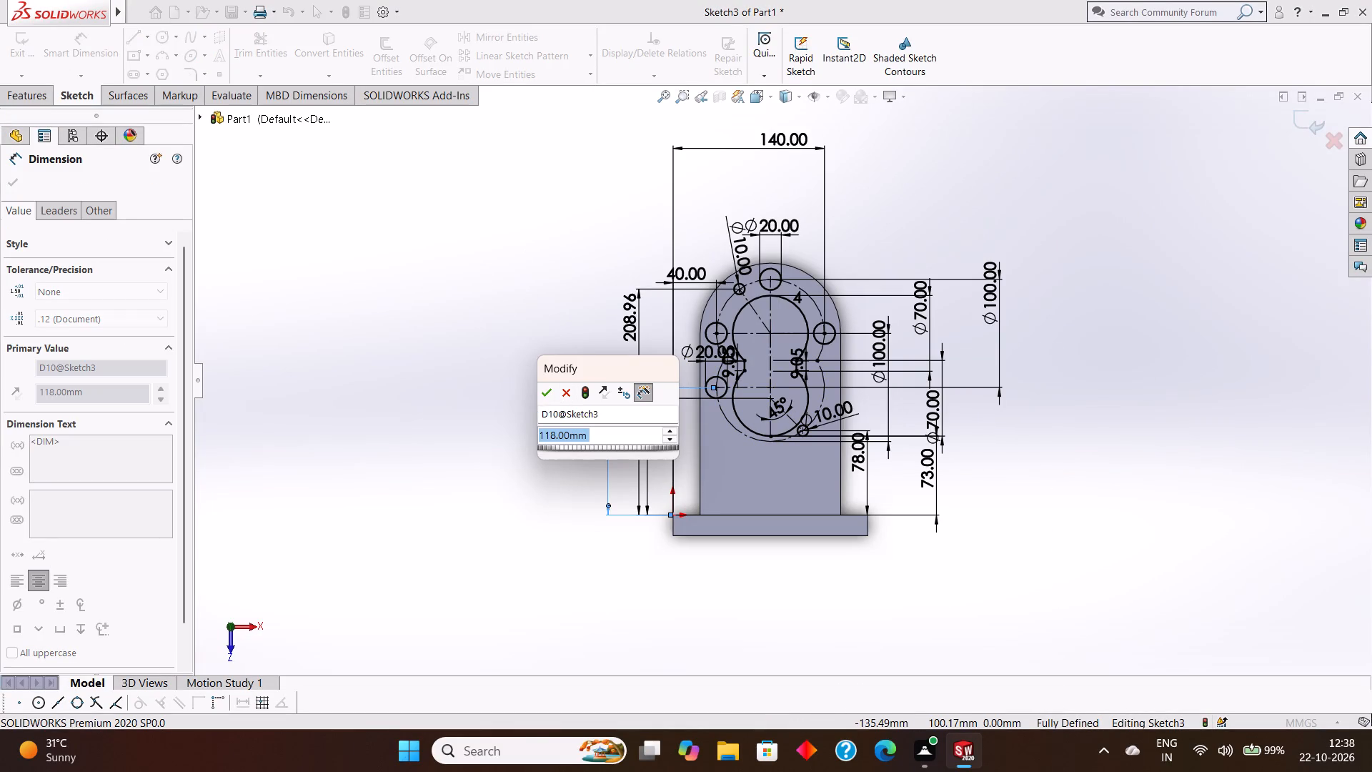
{"action": "left_click", "coordinate": [549, 393]}
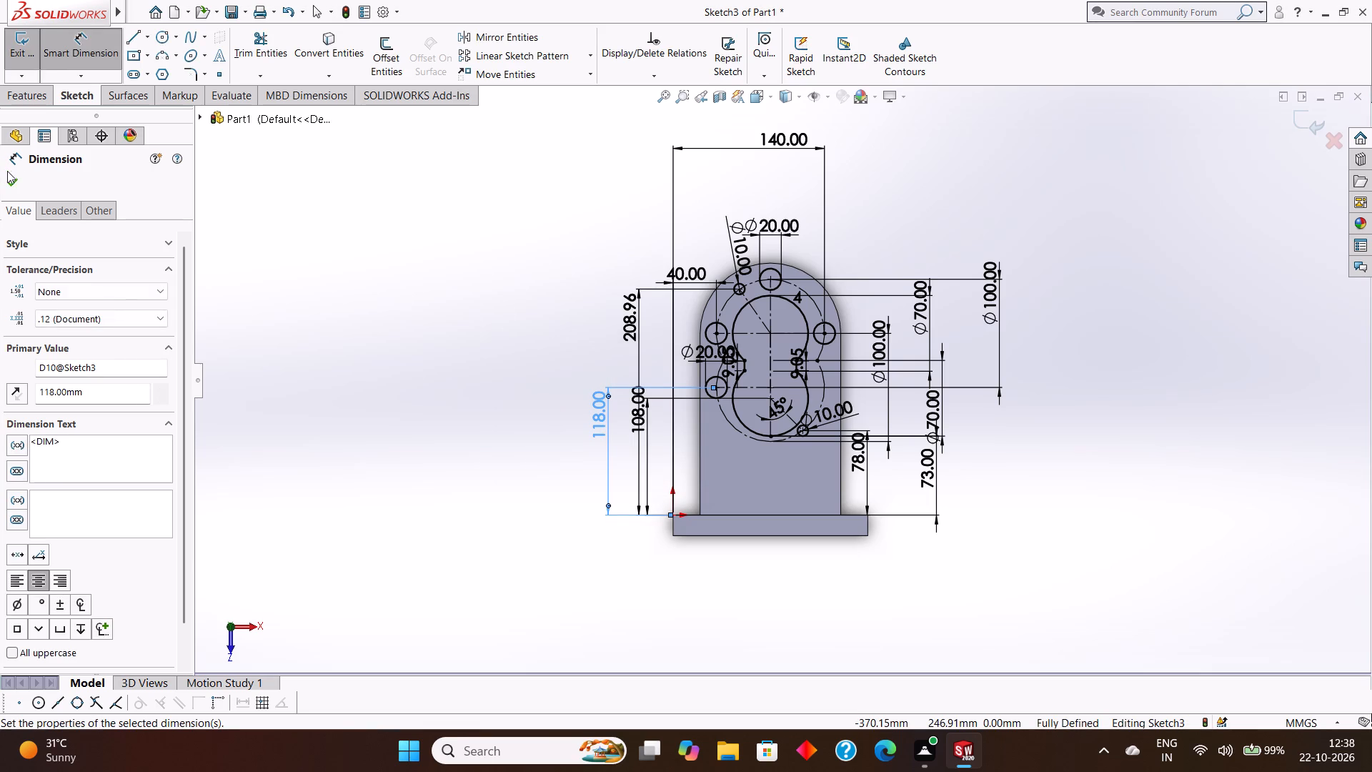
{"action": "left_click", "coordinate": [9, 175]}
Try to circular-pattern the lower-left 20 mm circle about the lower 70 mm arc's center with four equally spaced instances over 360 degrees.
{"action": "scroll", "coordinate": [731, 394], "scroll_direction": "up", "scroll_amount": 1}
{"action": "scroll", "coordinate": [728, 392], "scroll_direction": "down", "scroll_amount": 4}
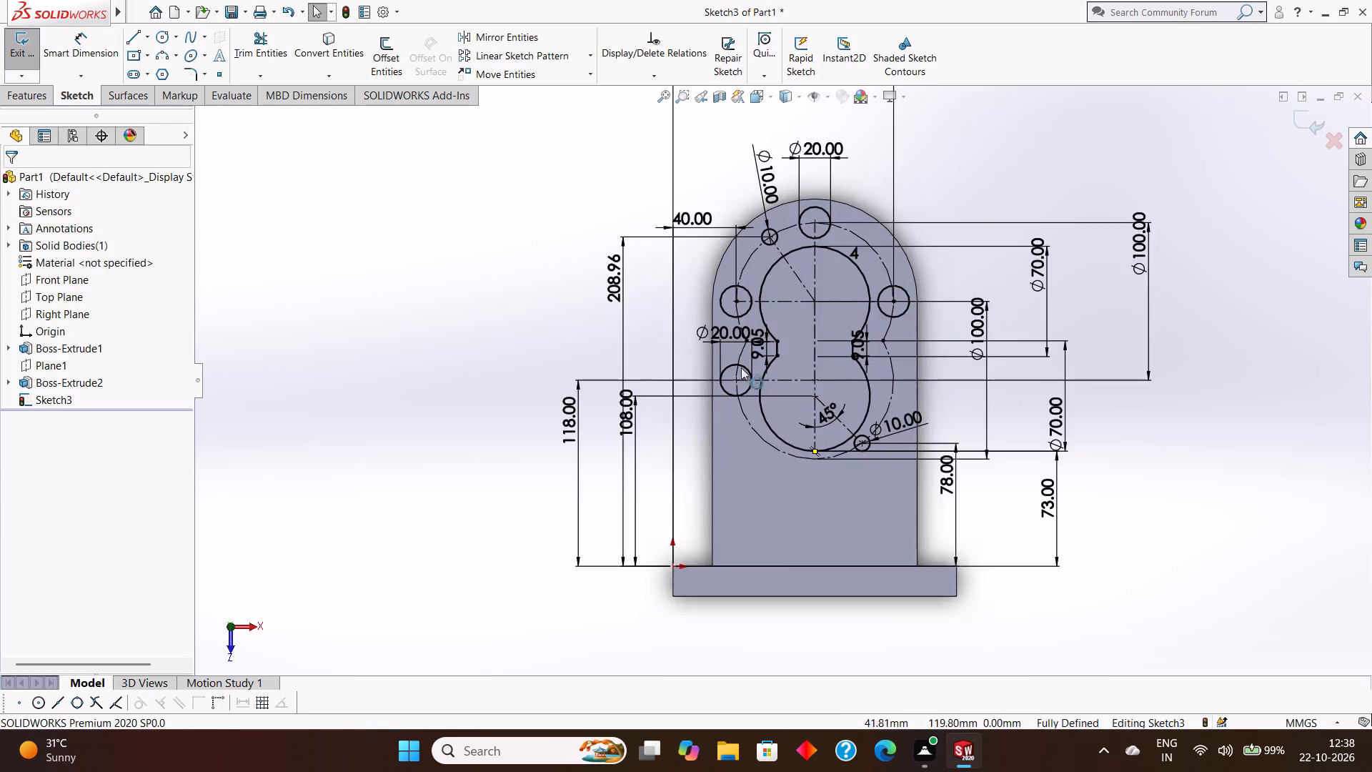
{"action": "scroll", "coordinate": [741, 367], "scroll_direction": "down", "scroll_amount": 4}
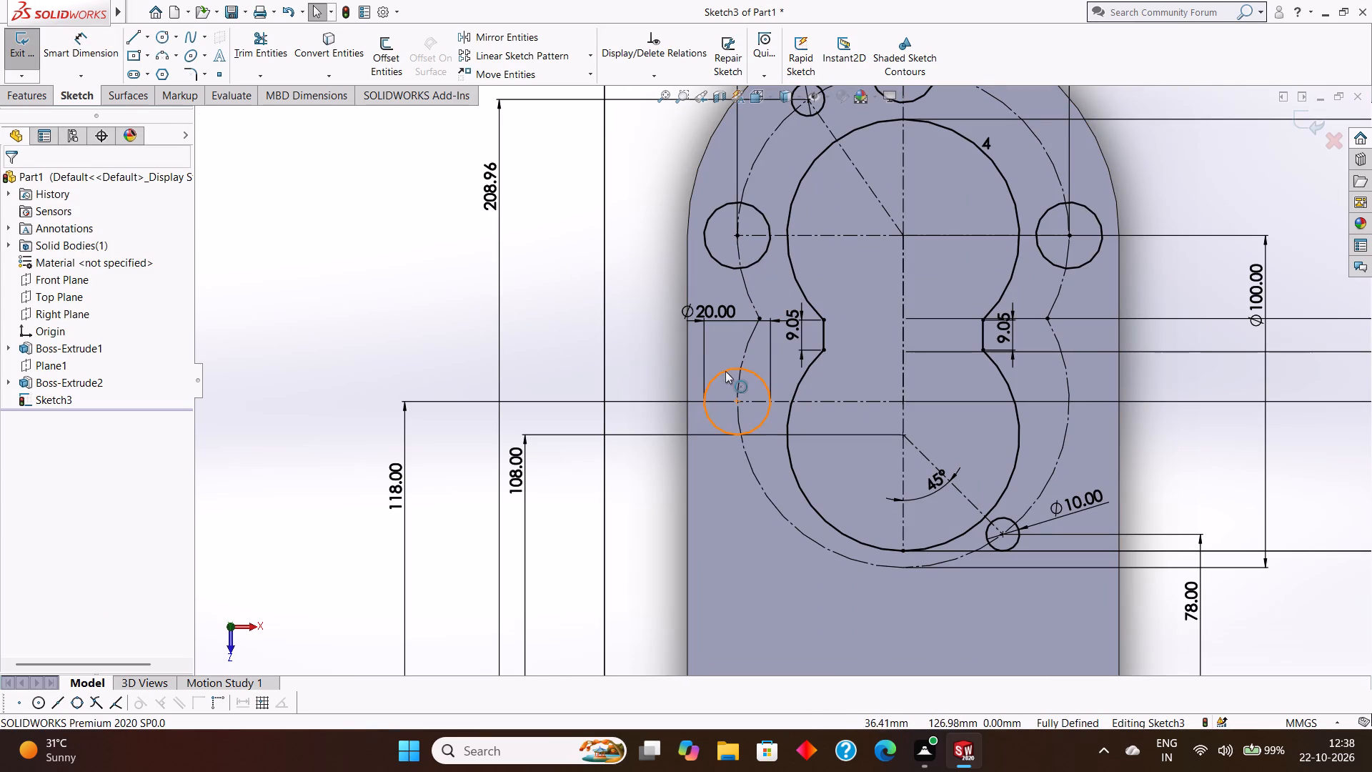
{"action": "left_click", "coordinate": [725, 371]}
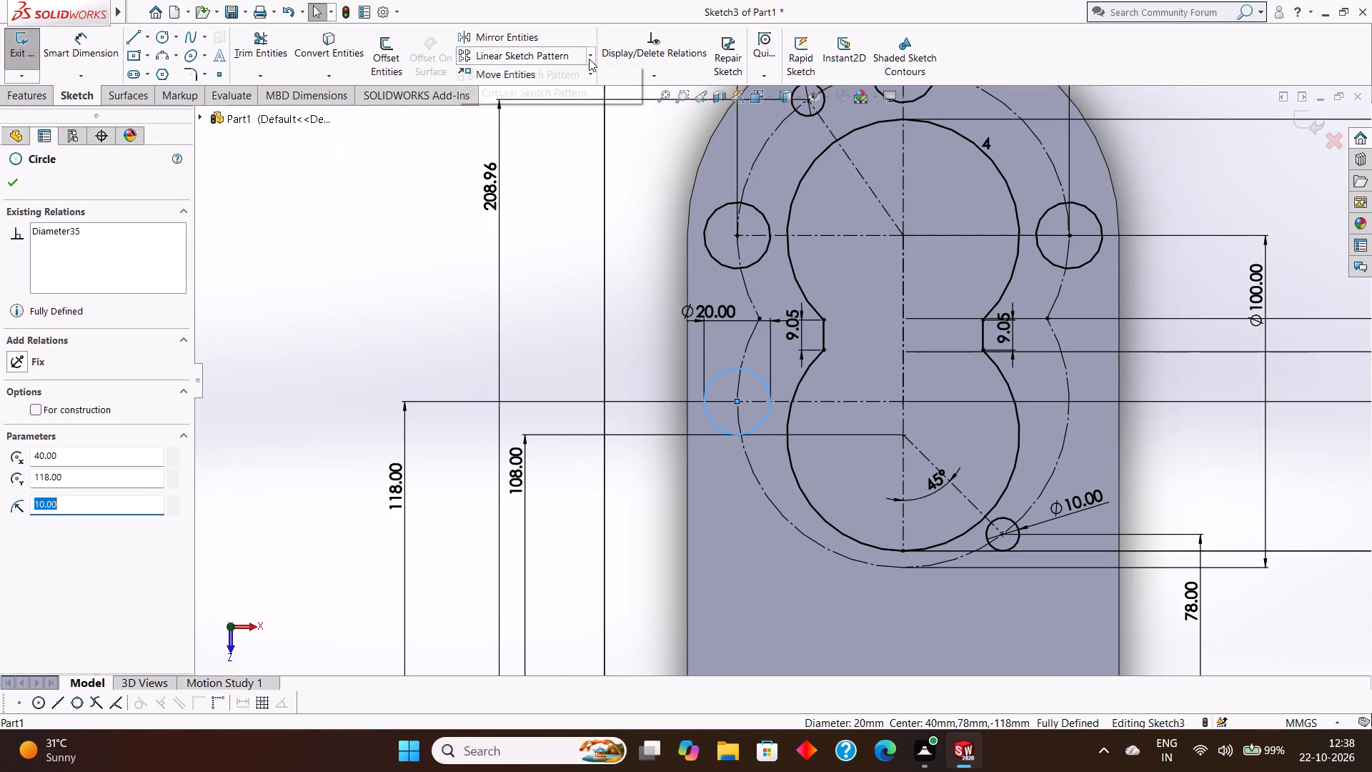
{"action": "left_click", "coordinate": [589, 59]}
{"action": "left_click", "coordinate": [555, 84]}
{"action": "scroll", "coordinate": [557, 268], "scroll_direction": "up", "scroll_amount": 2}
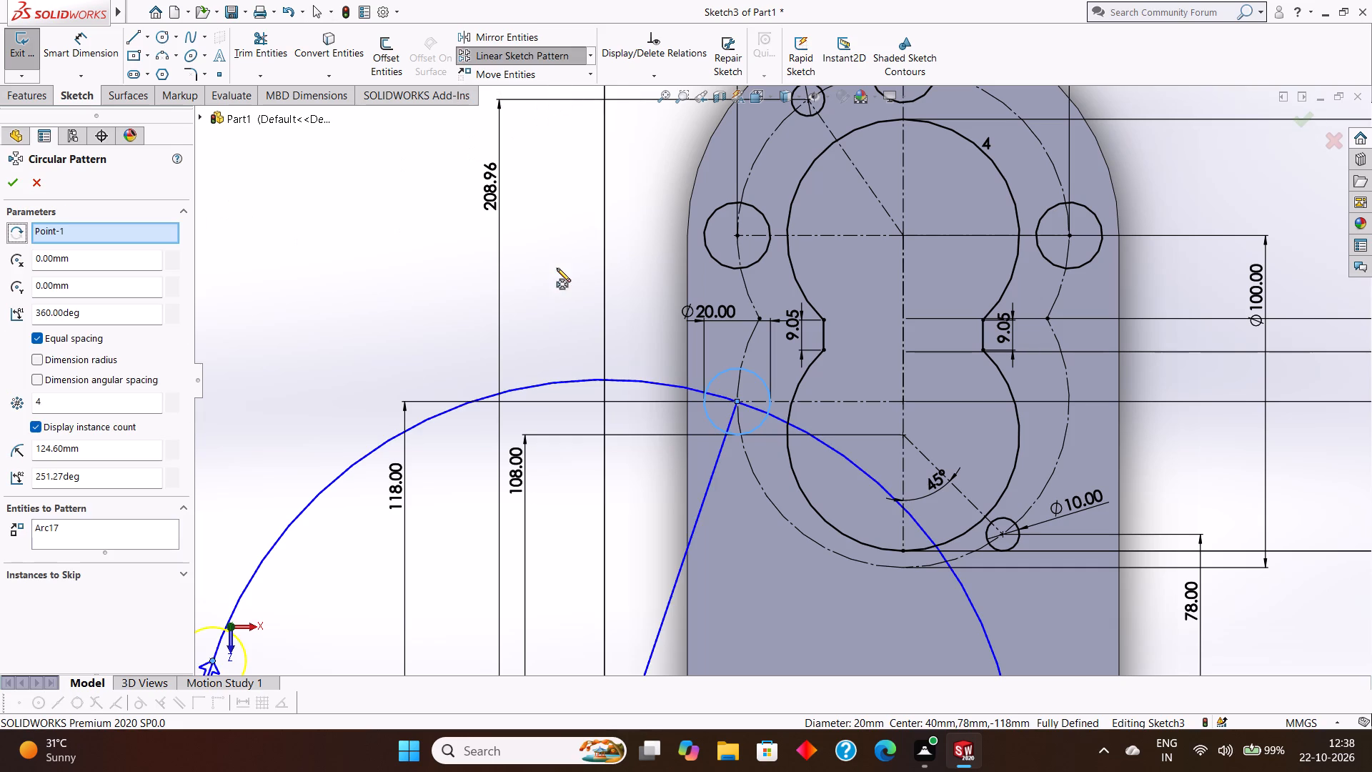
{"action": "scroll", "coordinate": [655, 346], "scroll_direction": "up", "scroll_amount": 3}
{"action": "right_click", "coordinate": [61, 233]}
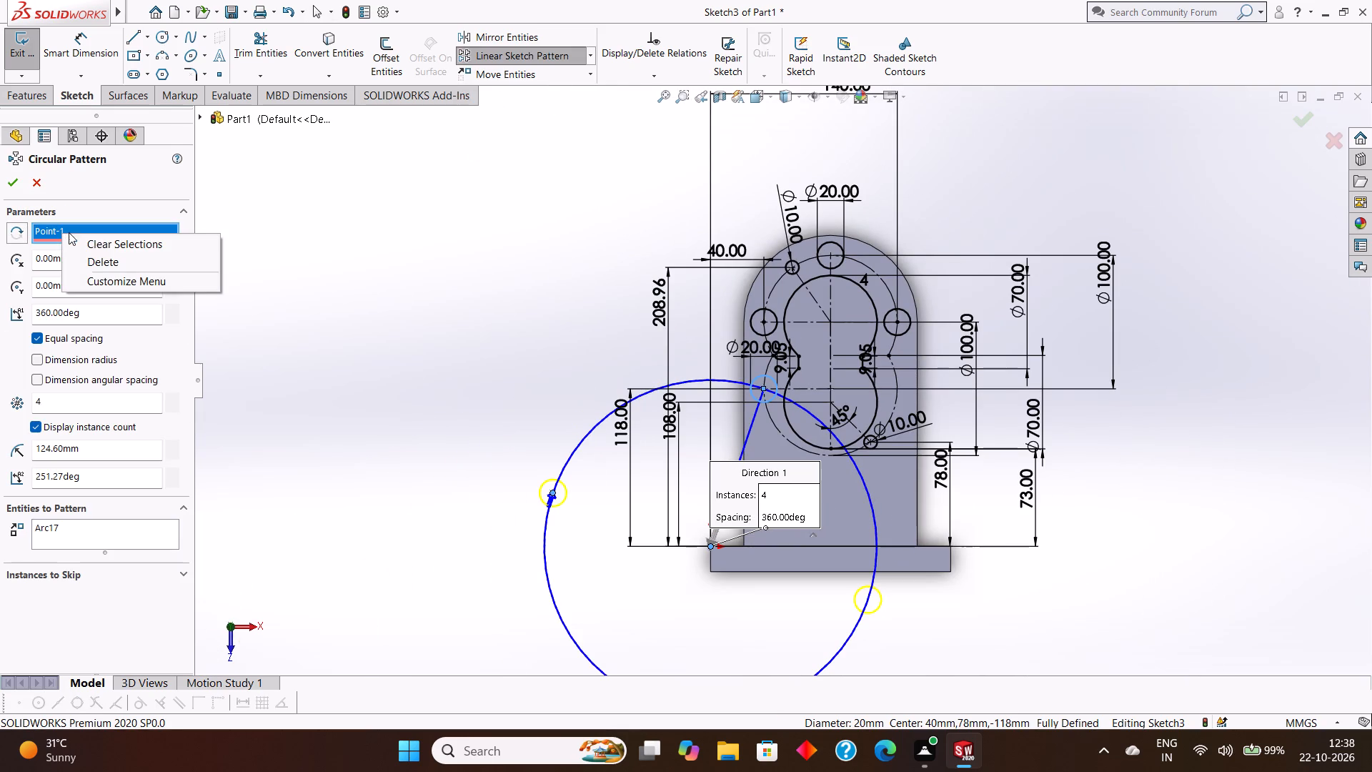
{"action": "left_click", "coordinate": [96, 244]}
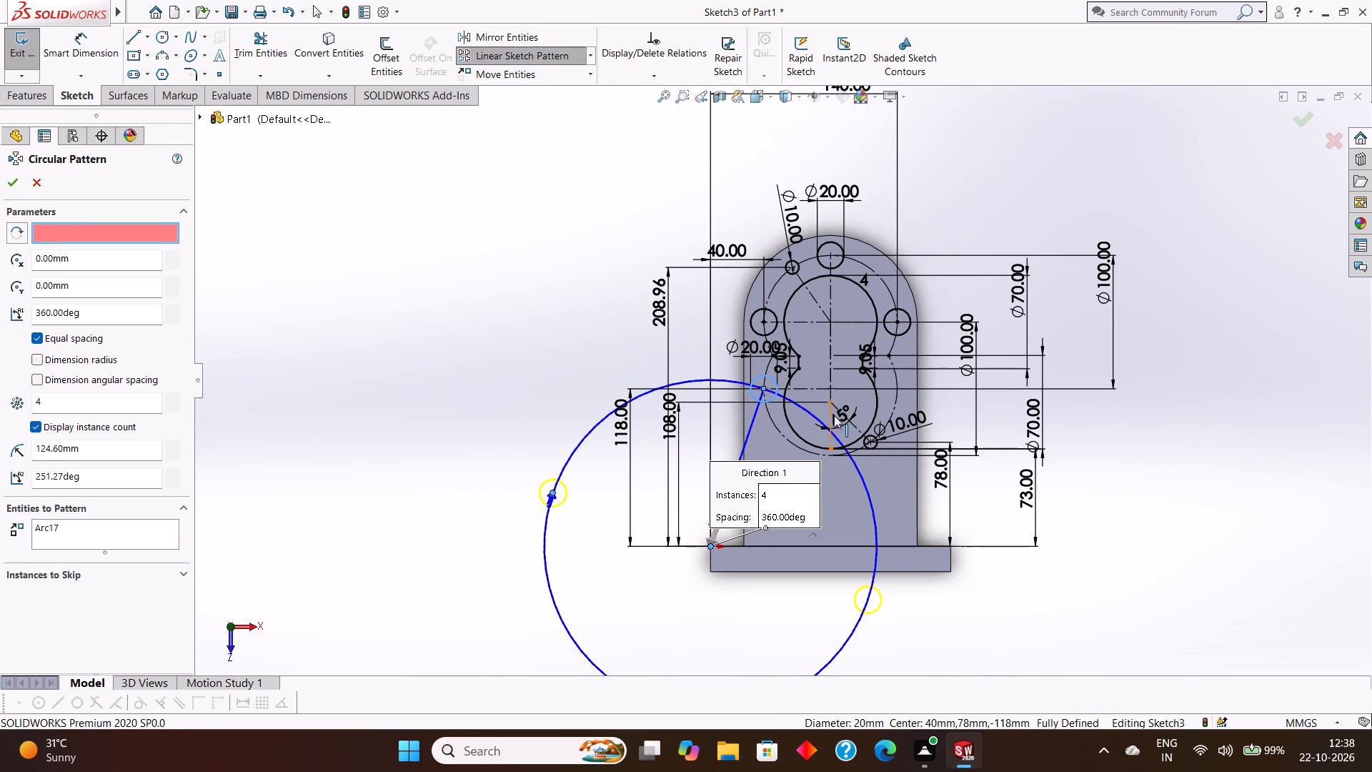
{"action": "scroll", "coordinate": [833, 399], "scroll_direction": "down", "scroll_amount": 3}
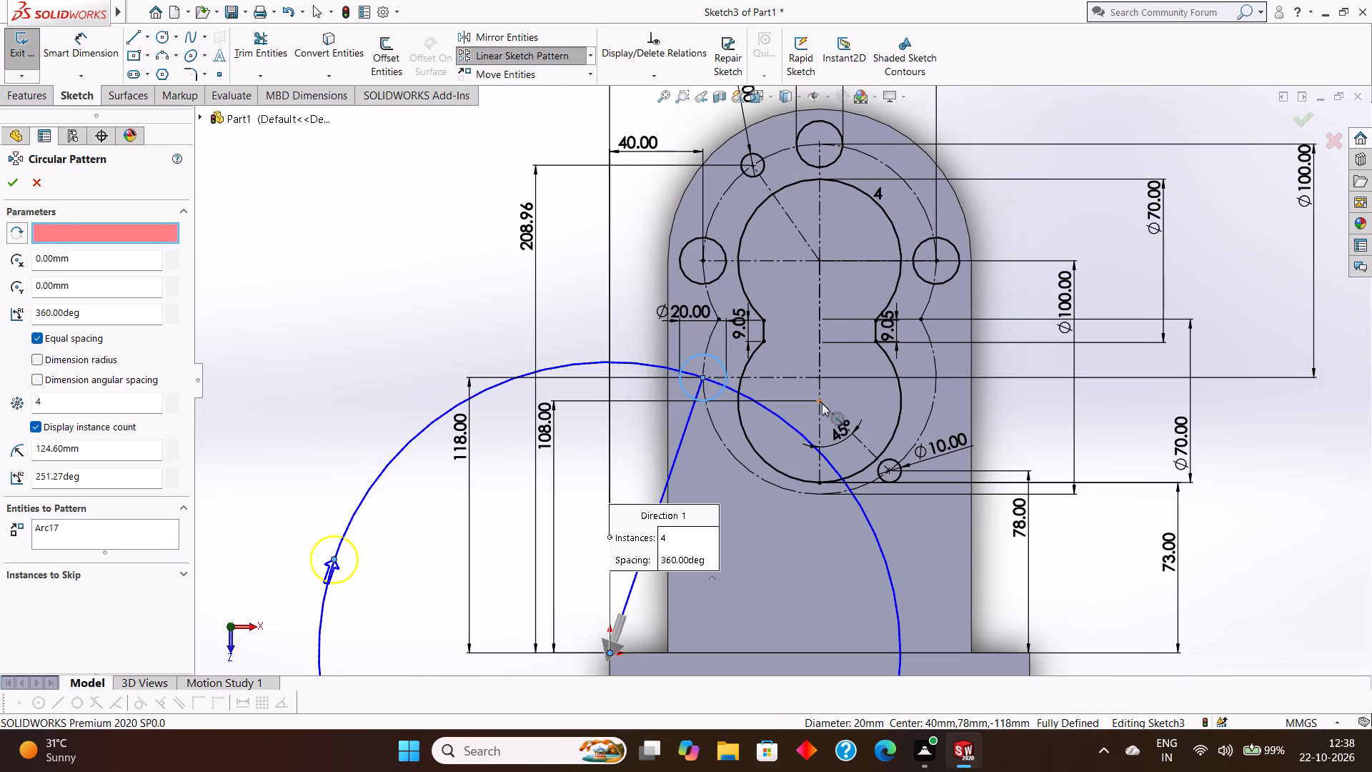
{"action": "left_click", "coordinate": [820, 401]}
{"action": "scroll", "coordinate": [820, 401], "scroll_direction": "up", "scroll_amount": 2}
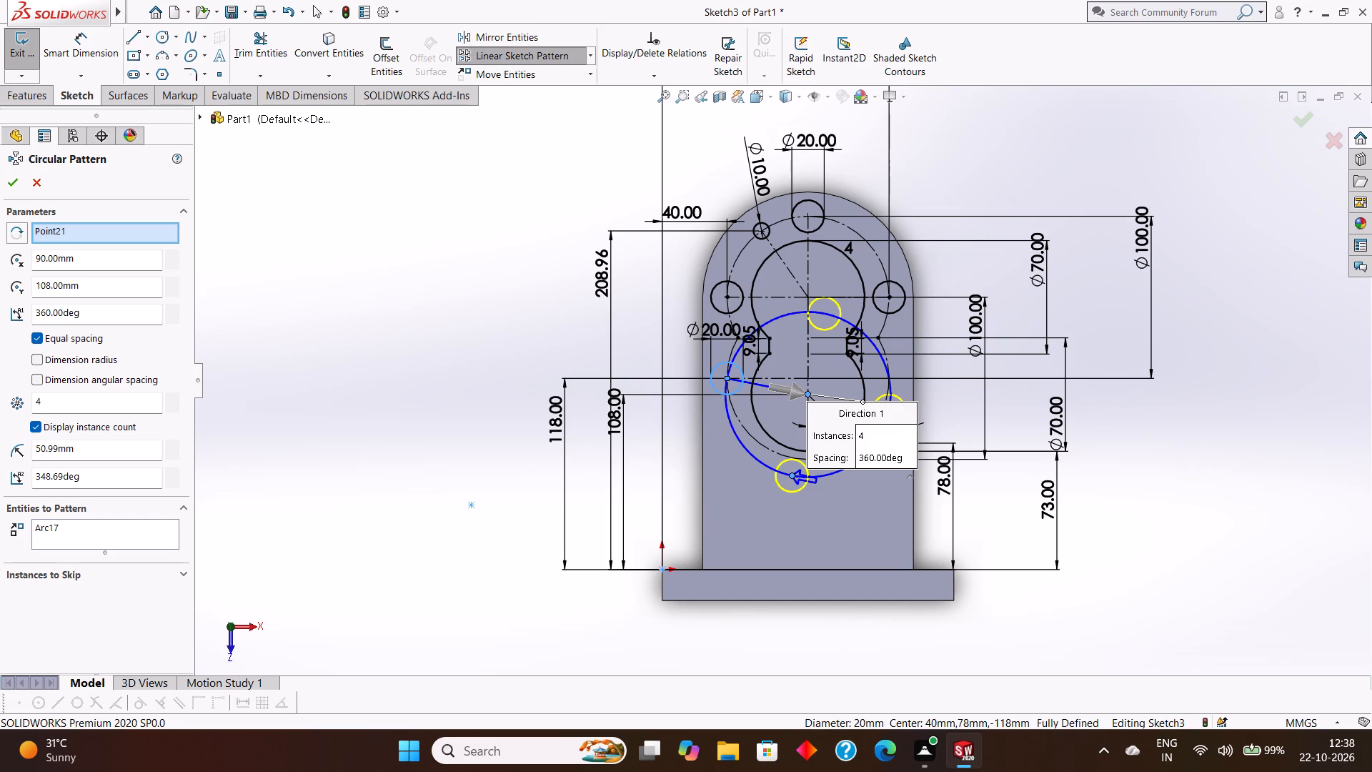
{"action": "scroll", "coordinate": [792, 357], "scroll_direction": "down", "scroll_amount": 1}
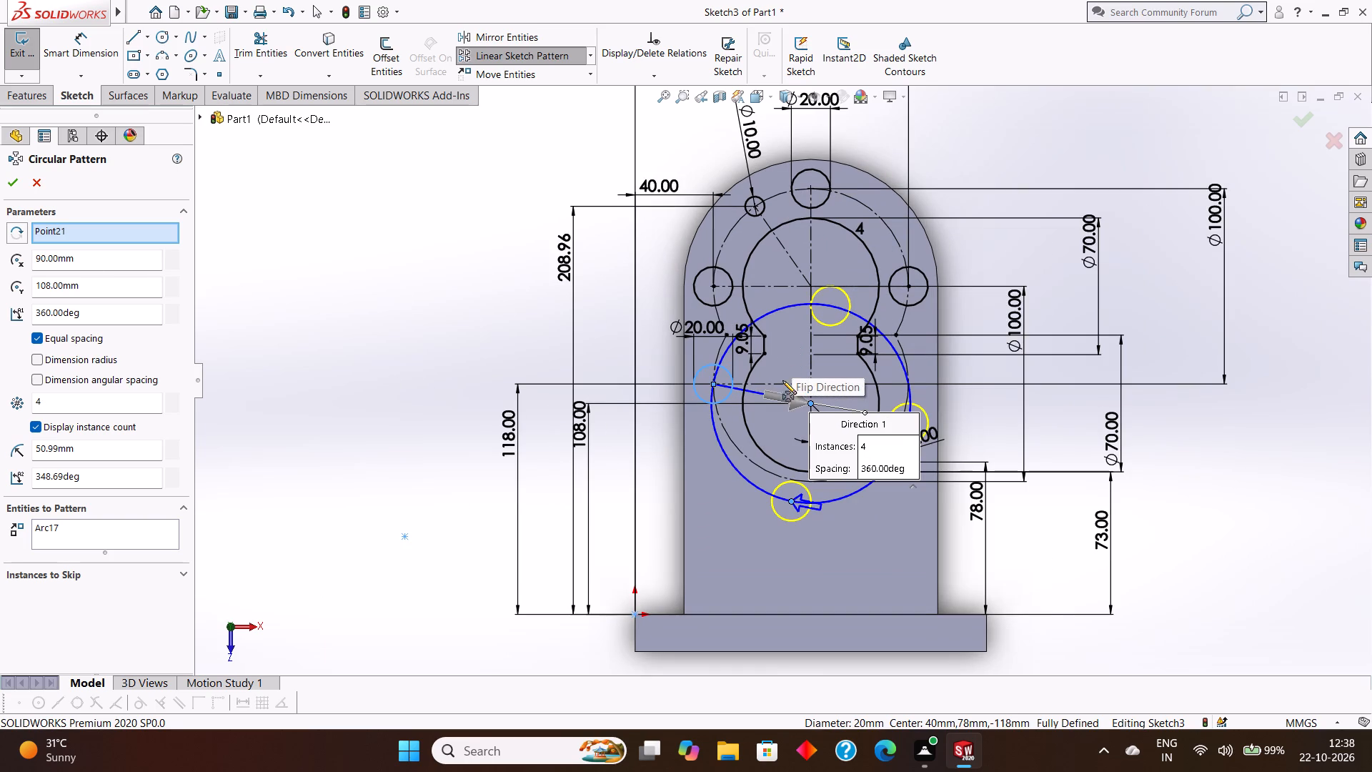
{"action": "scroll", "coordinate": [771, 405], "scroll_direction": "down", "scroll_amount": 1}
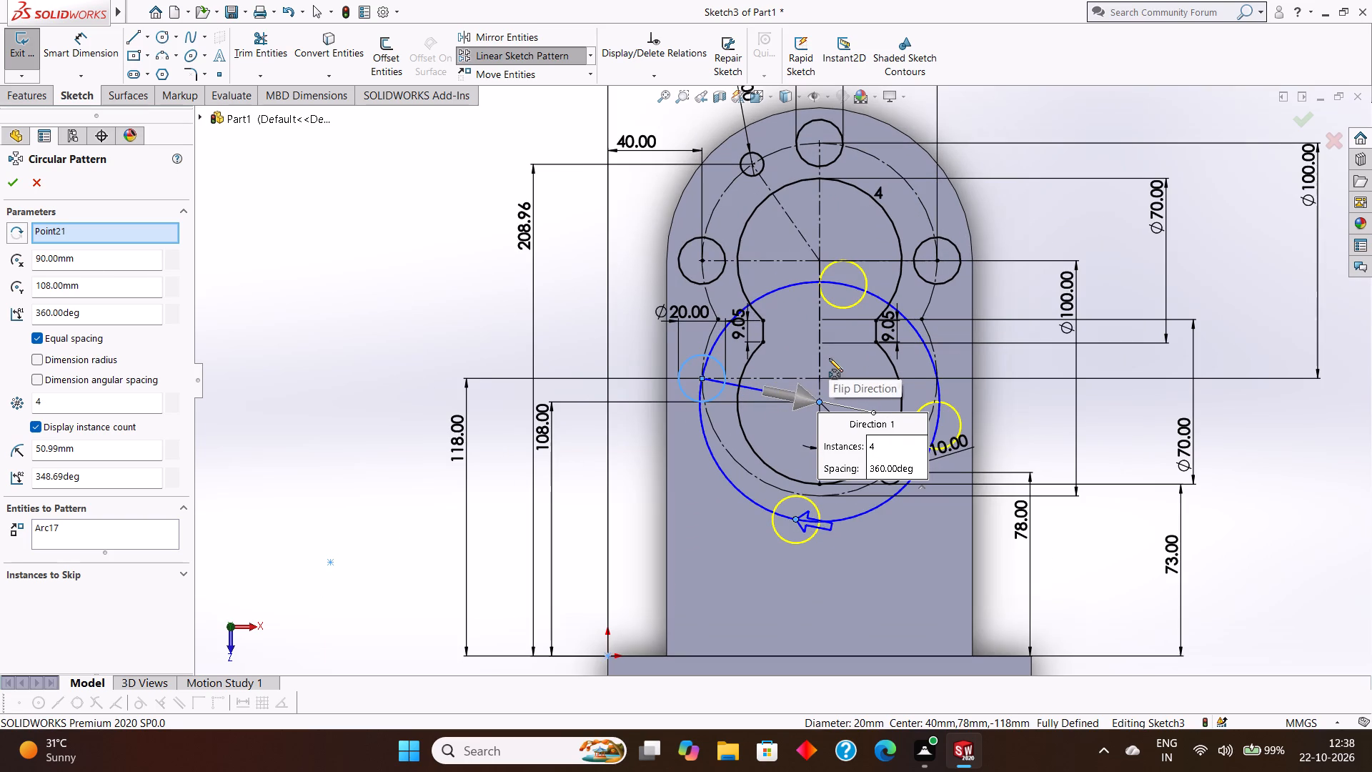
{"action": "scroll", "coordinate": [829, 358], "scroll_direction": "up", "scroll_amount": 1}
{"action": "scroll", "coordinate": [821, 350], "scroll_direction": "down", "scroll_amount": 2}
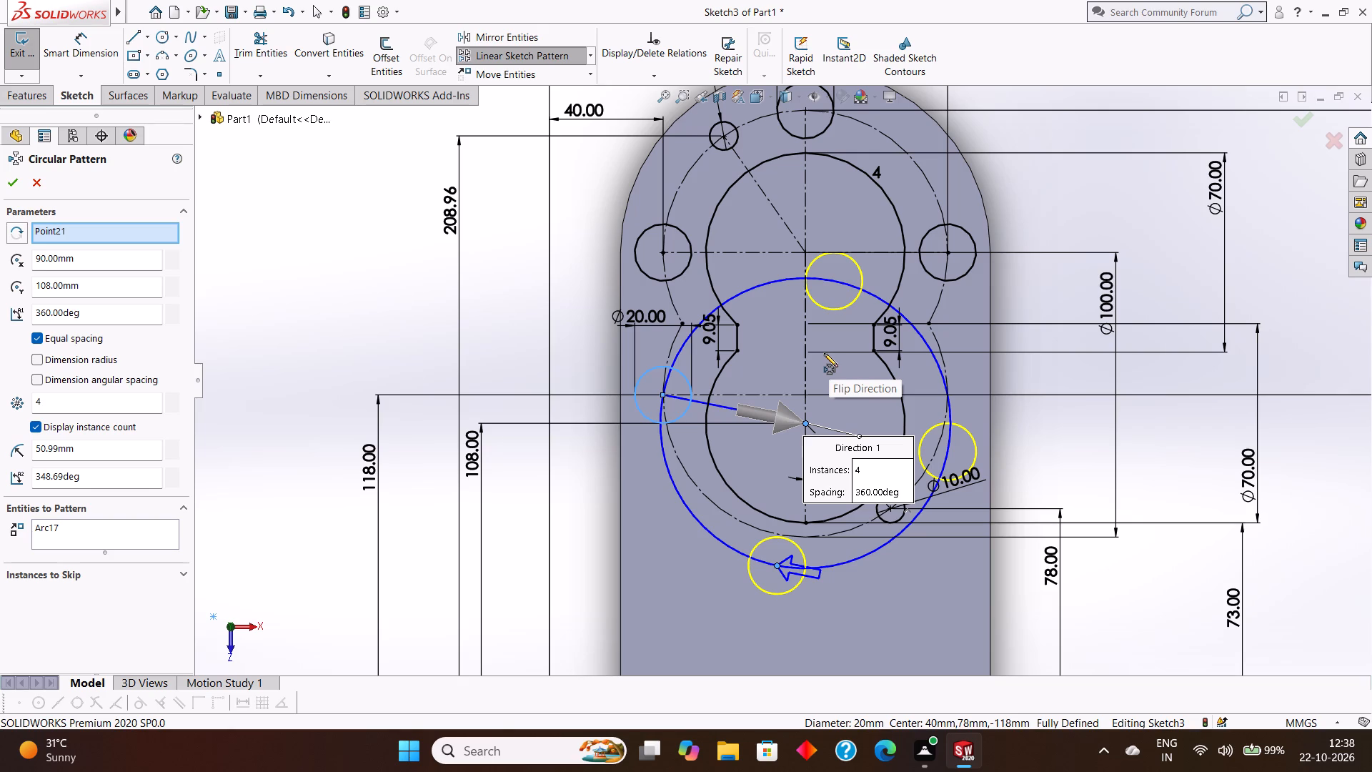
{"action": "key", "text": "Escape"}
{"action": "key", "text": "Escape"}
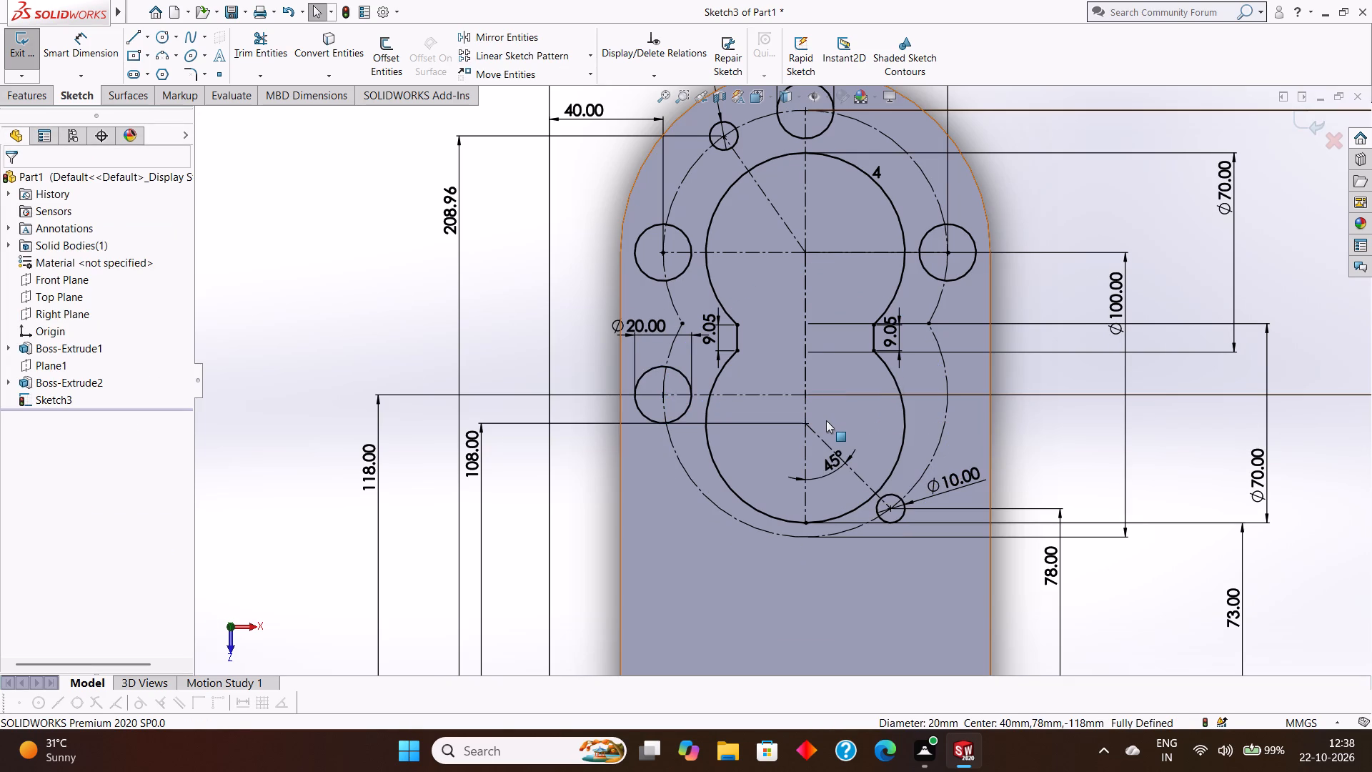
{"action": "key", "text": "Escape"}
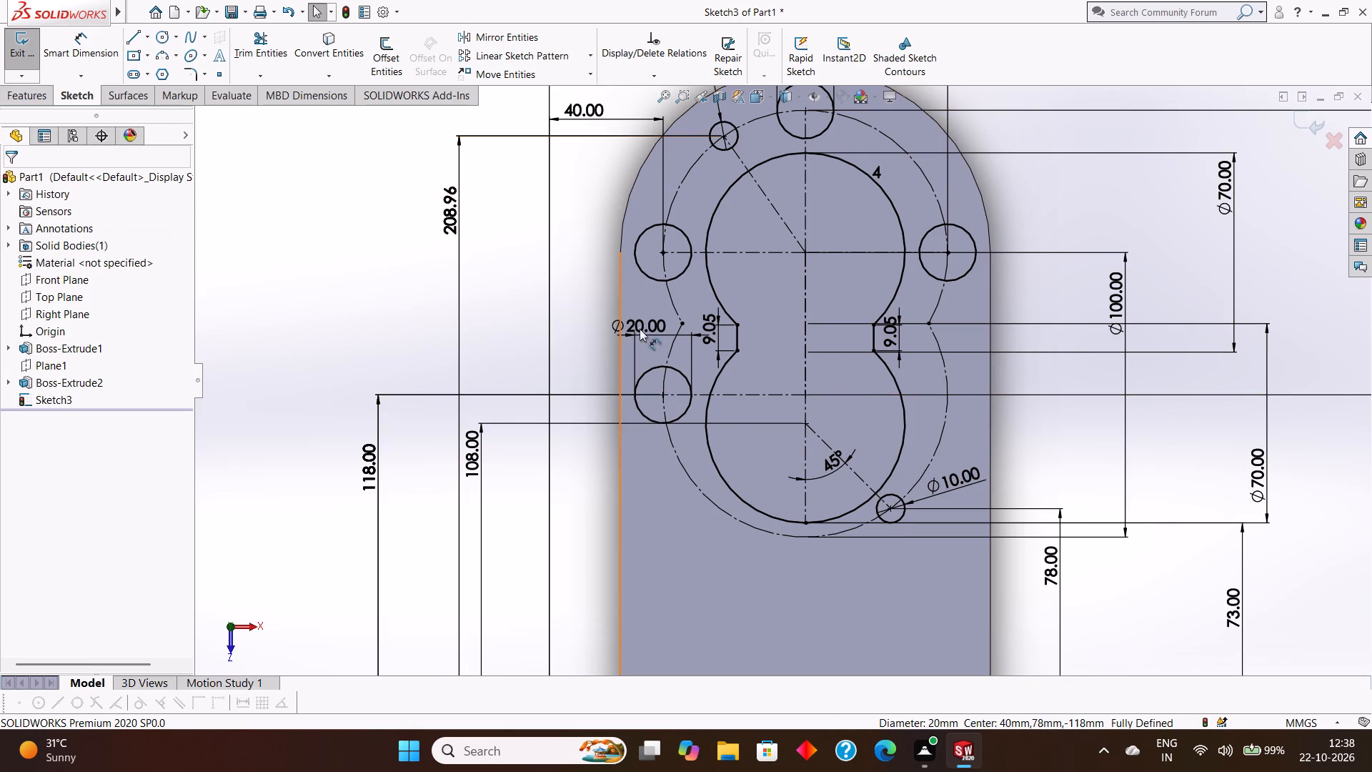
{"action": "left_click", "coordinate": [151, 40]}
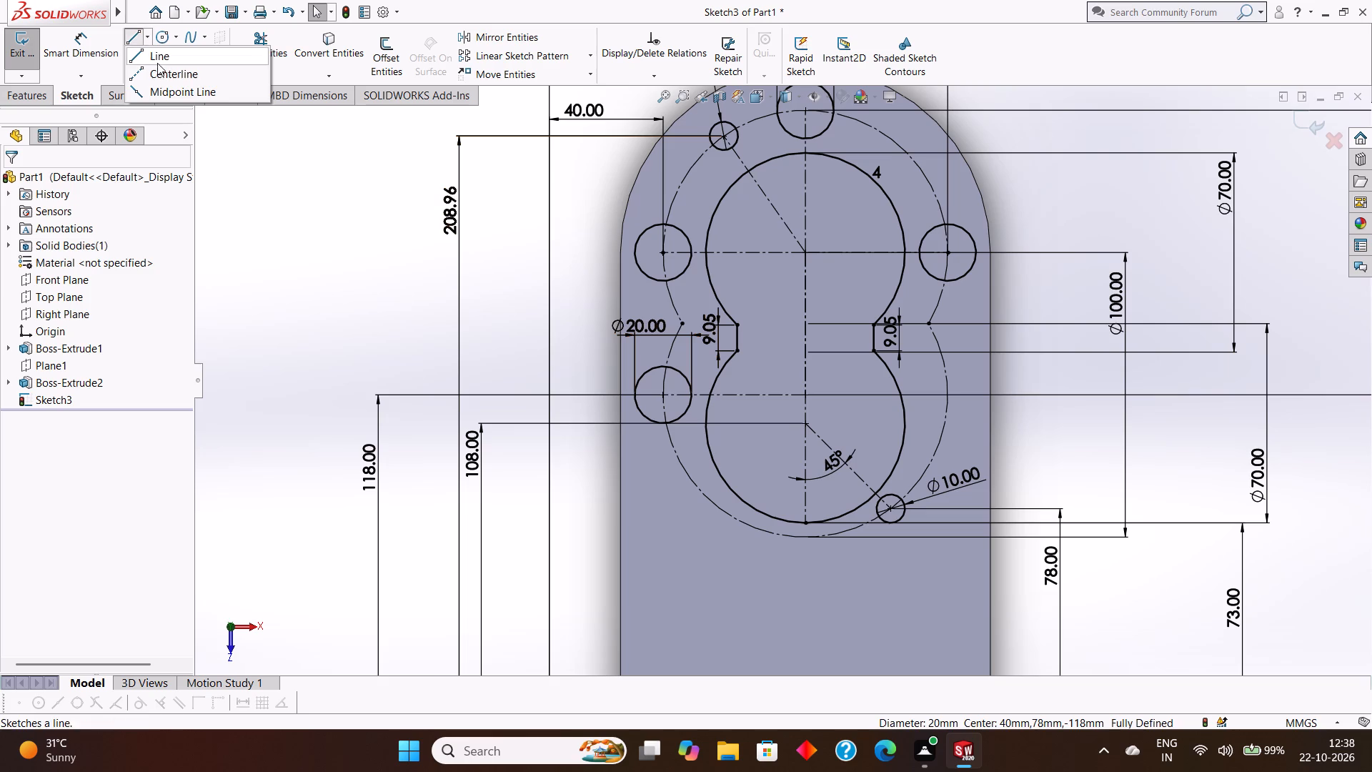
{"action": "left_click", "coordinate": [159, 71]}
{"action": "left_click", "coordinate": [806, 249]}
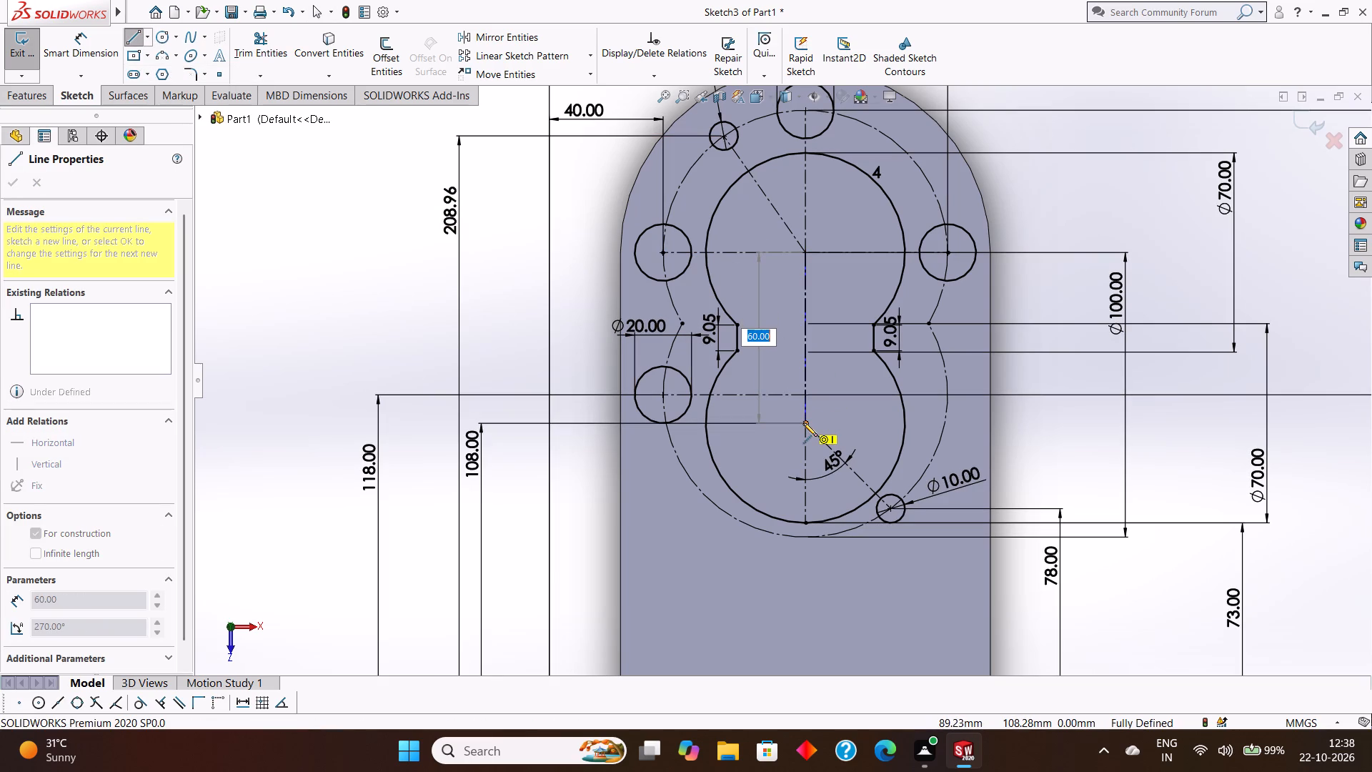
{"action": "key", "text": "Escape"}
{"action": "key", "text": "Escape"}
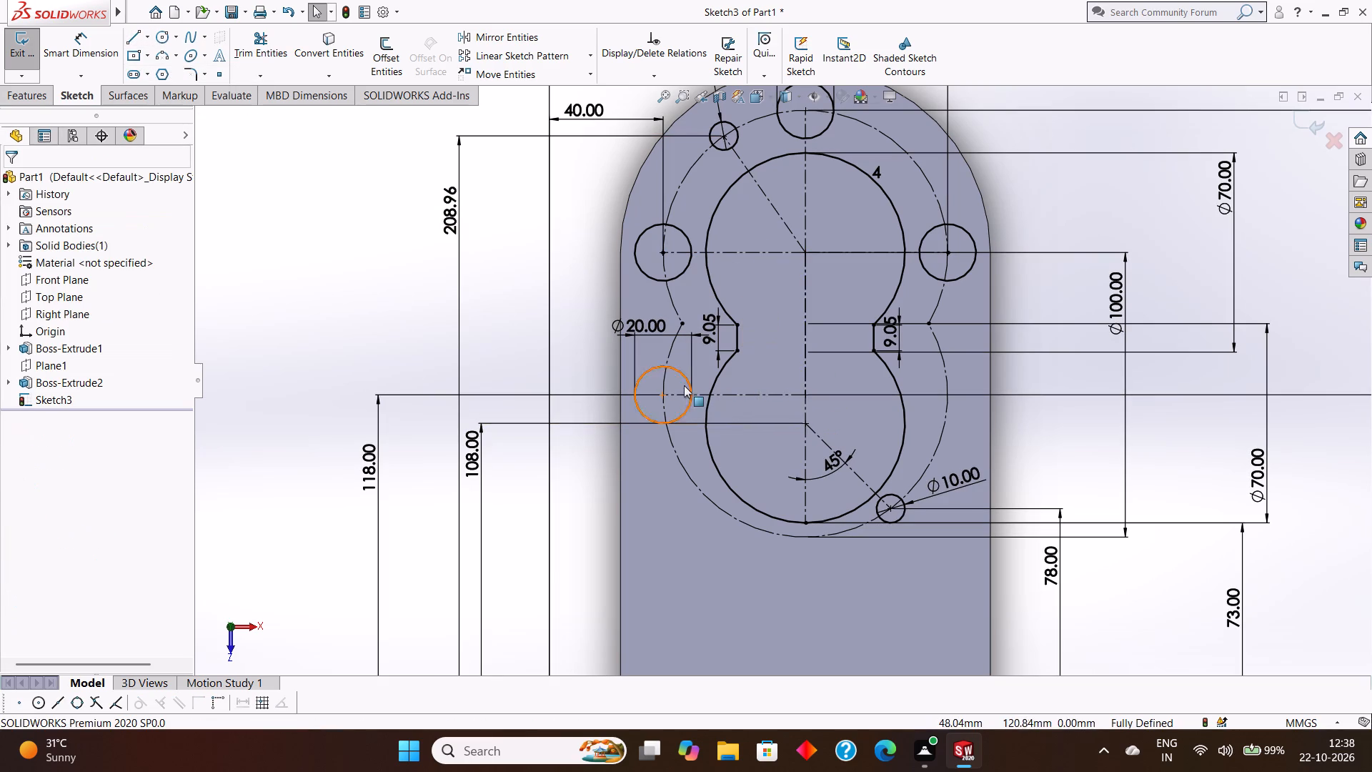
Delete the lower-left 20 mm circle along with its associated dimensions.
{"action": "right_click", "coordinate": [680, 375]}
{"action": "left_click", "coordinate": [729, 585]}
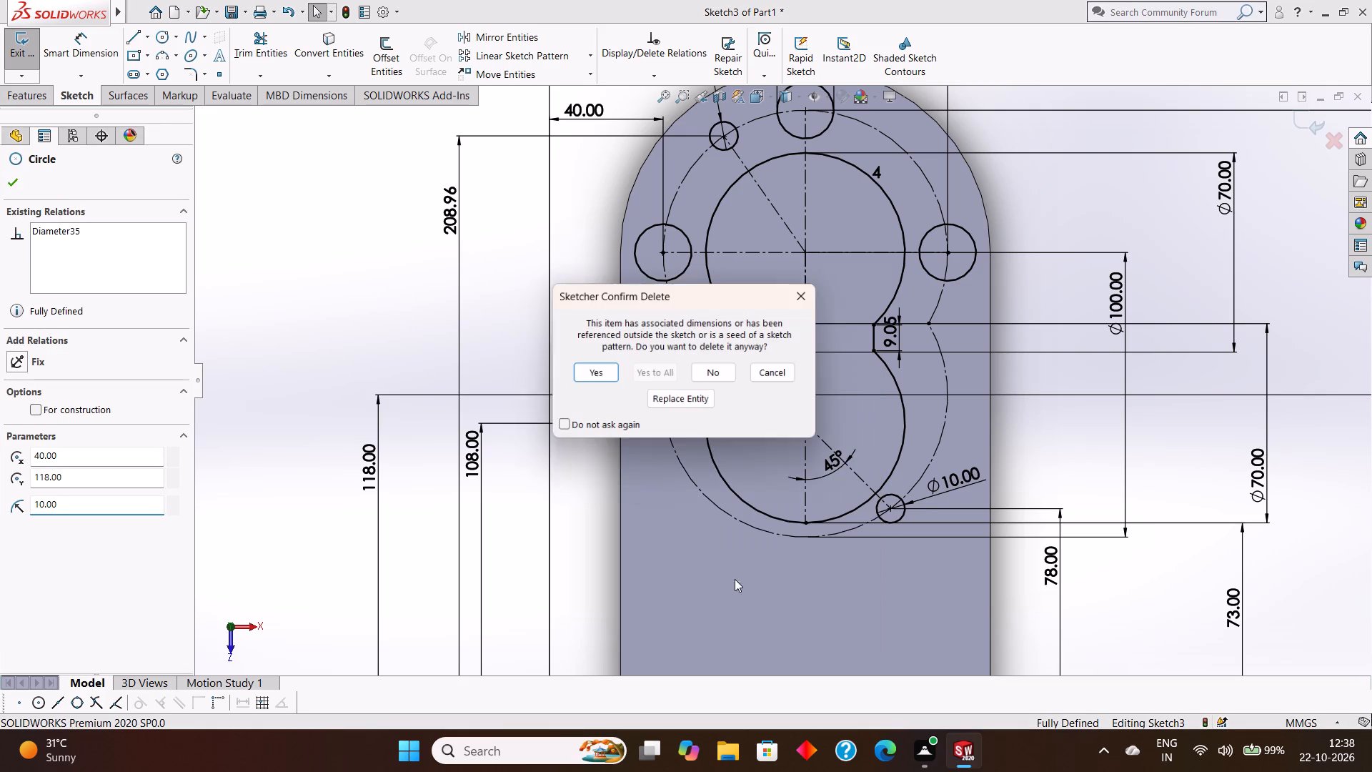
{"action": "left_click", "coordinate": [597, 379]}
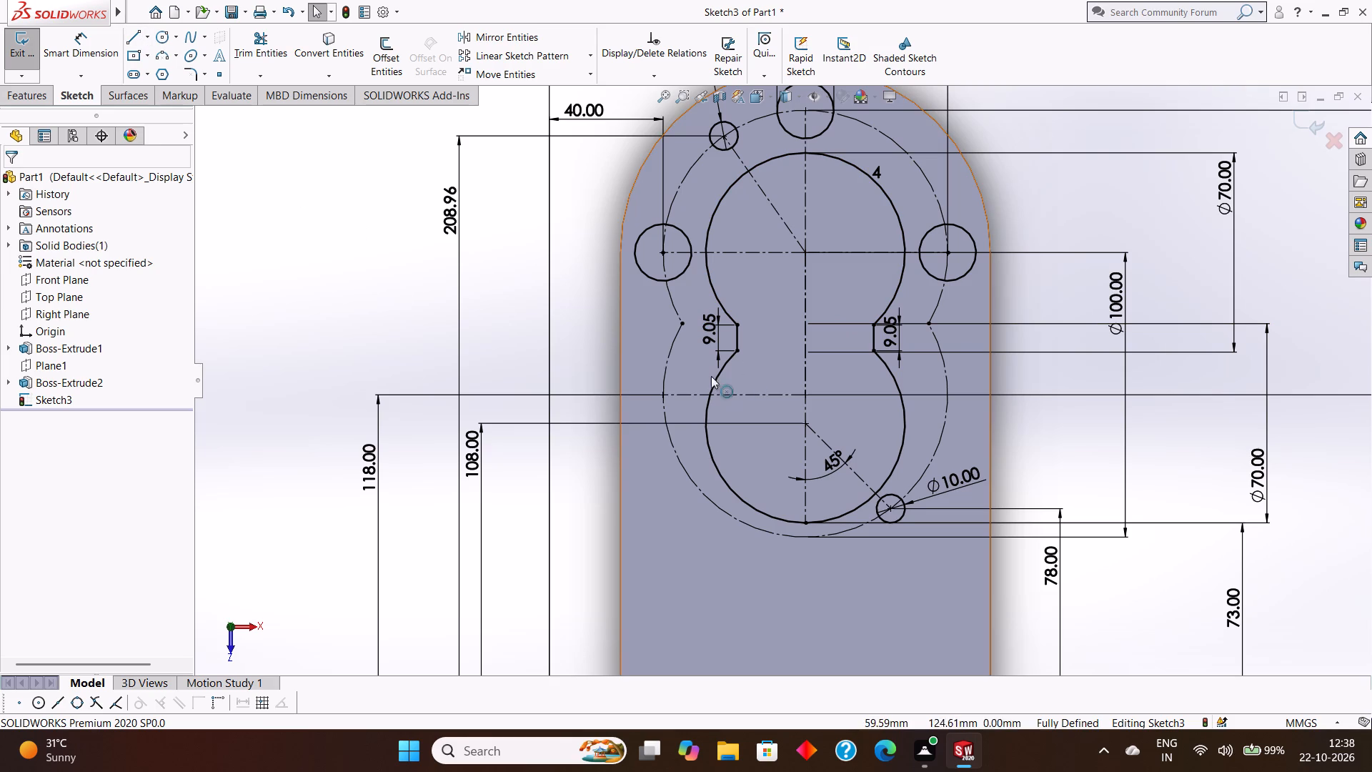
Delete the lower 50 mm radius construction arc along with its associated diameter dimension.
{"action": "right_click", "coordinate": [675, 342]}
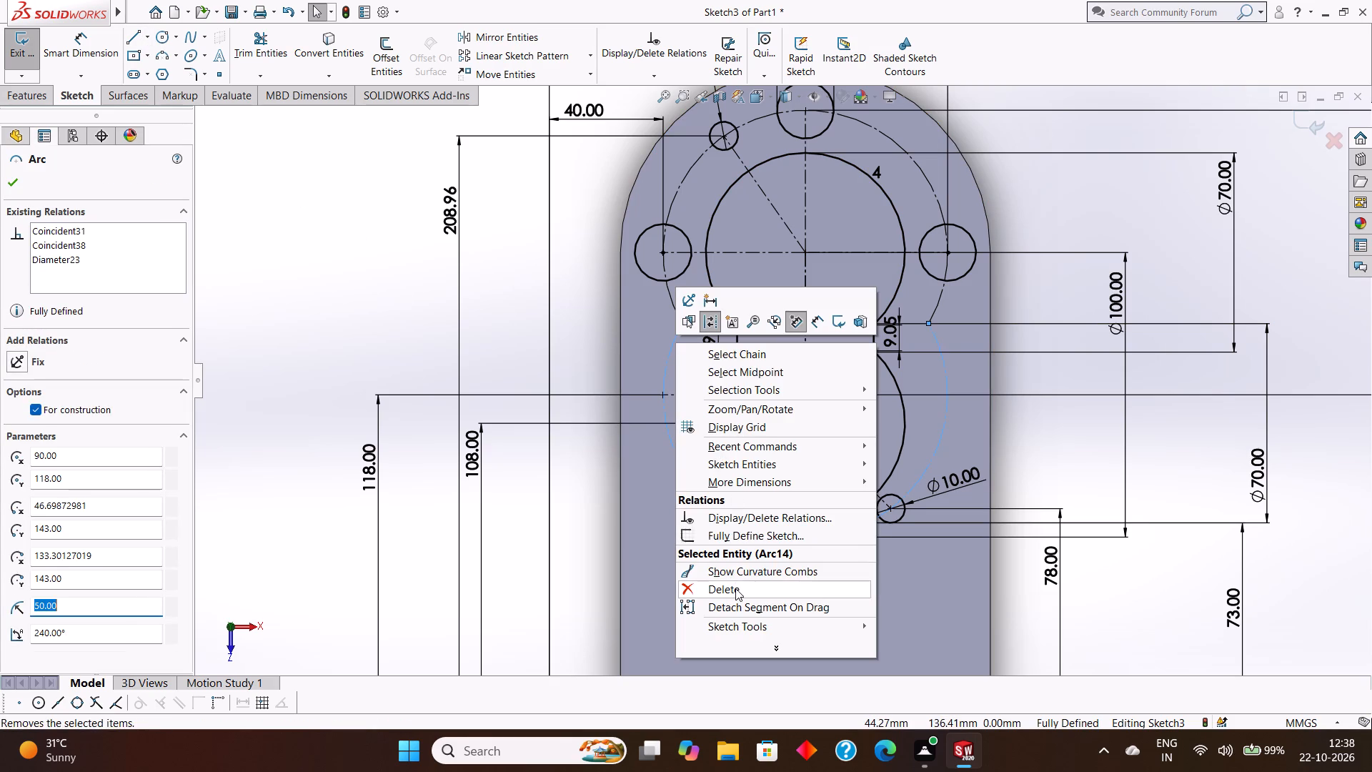
{"action": "left_click", "coordinate": [735, 588]}
{"action": "left_click", "coordinate": [586, 373]}
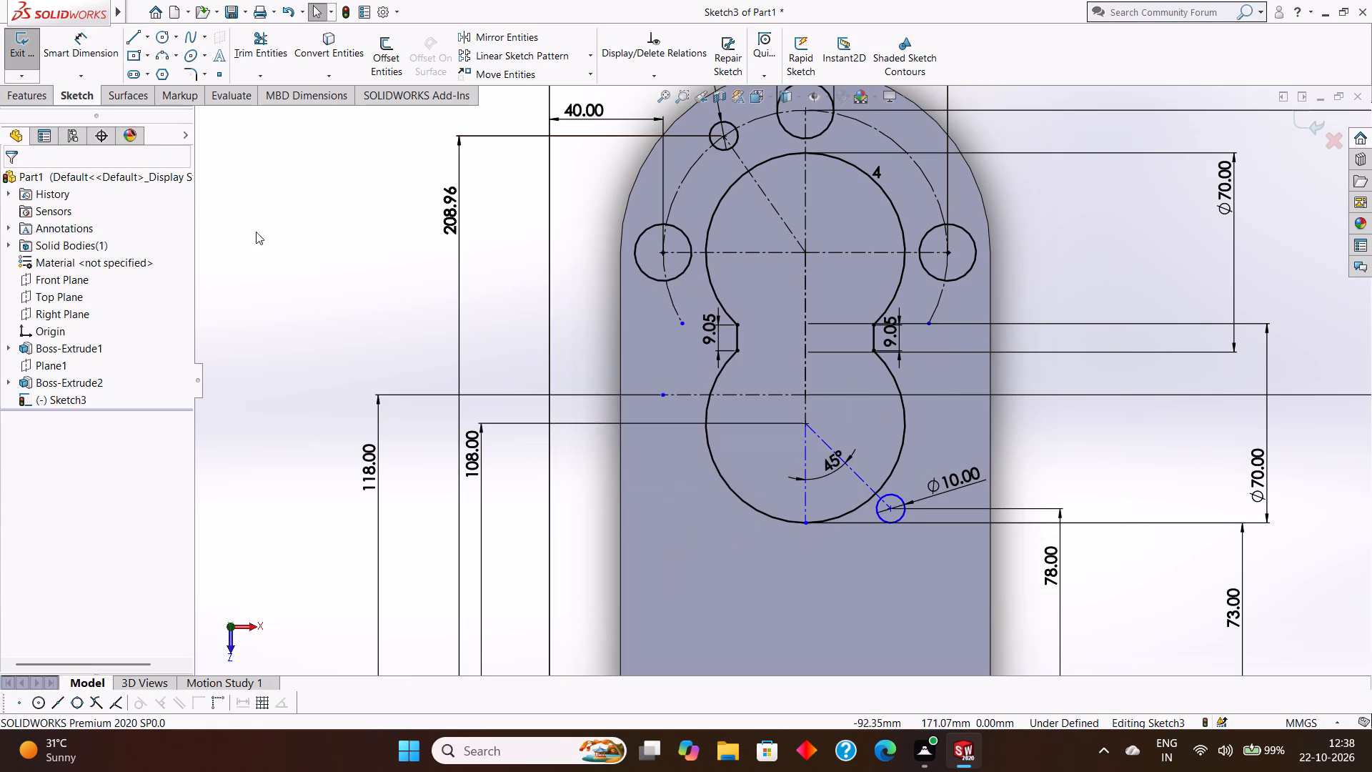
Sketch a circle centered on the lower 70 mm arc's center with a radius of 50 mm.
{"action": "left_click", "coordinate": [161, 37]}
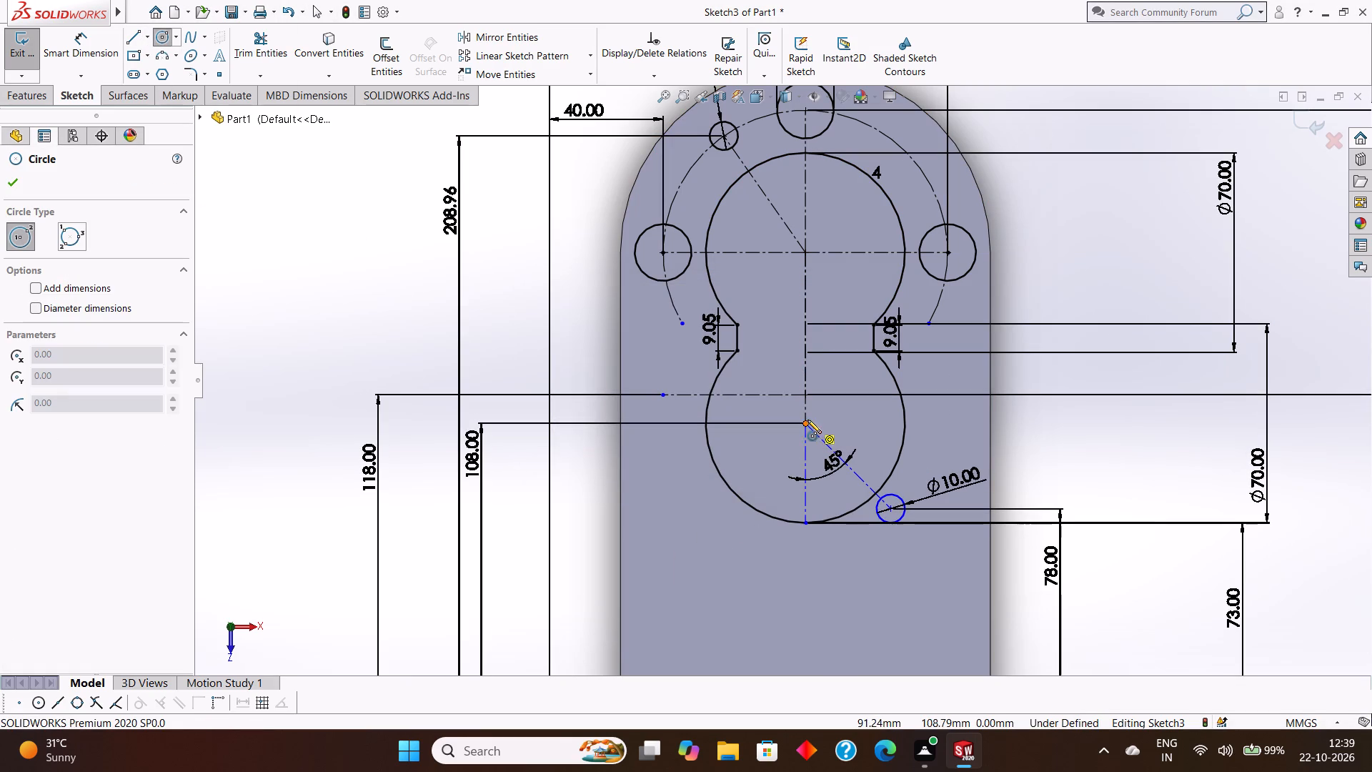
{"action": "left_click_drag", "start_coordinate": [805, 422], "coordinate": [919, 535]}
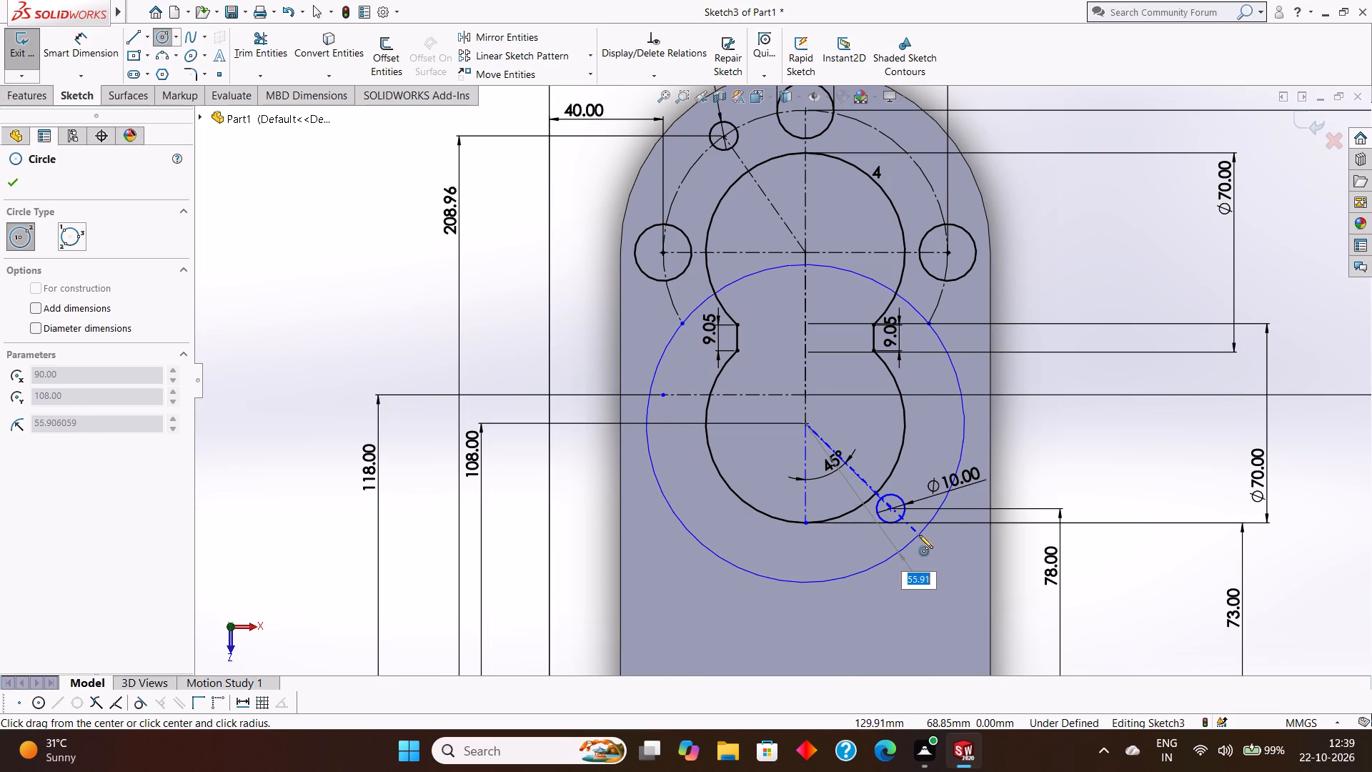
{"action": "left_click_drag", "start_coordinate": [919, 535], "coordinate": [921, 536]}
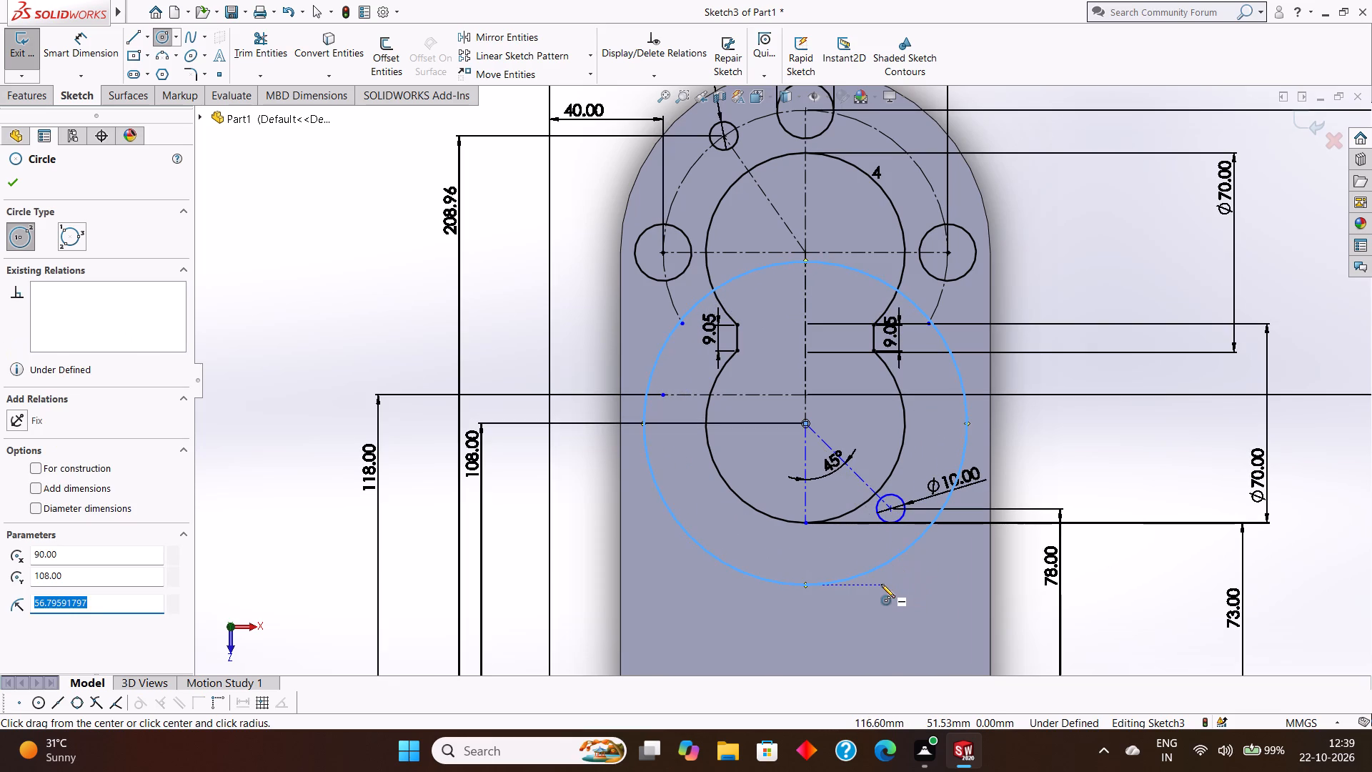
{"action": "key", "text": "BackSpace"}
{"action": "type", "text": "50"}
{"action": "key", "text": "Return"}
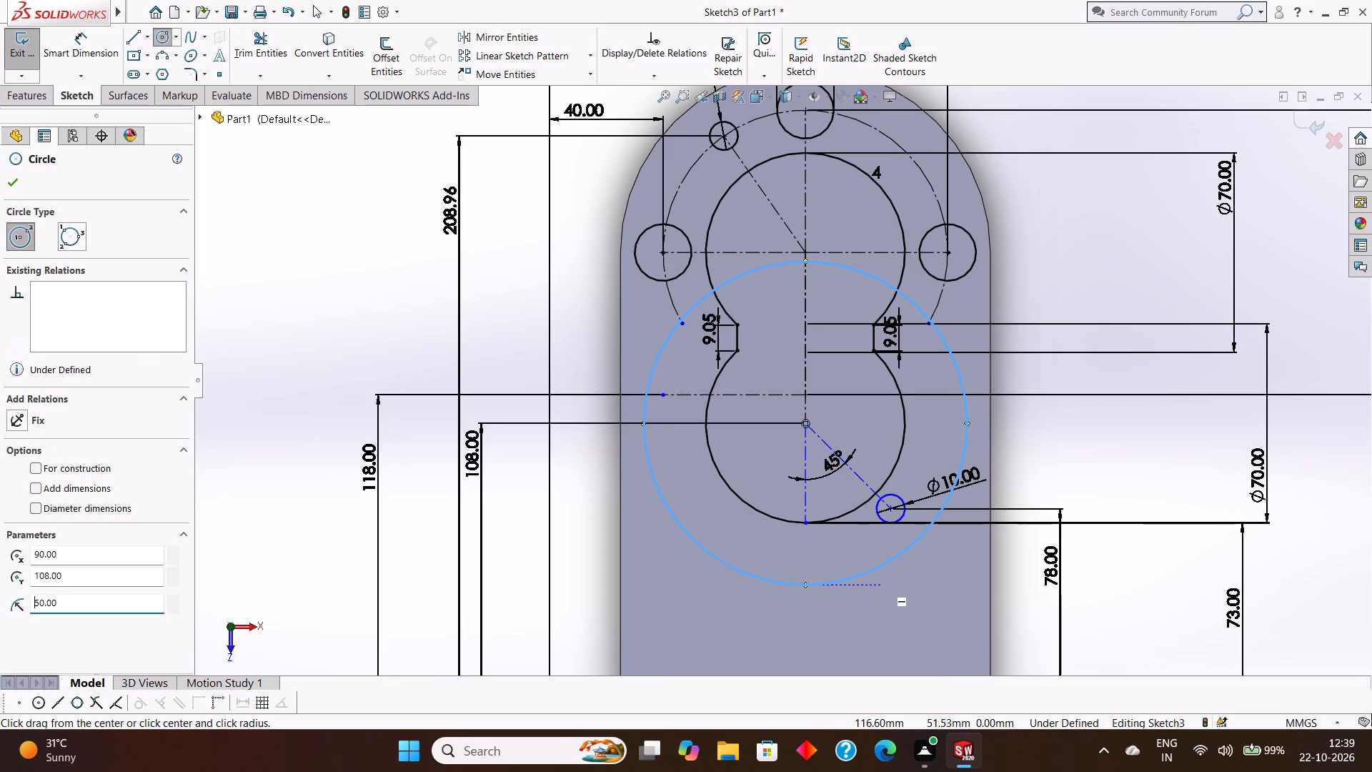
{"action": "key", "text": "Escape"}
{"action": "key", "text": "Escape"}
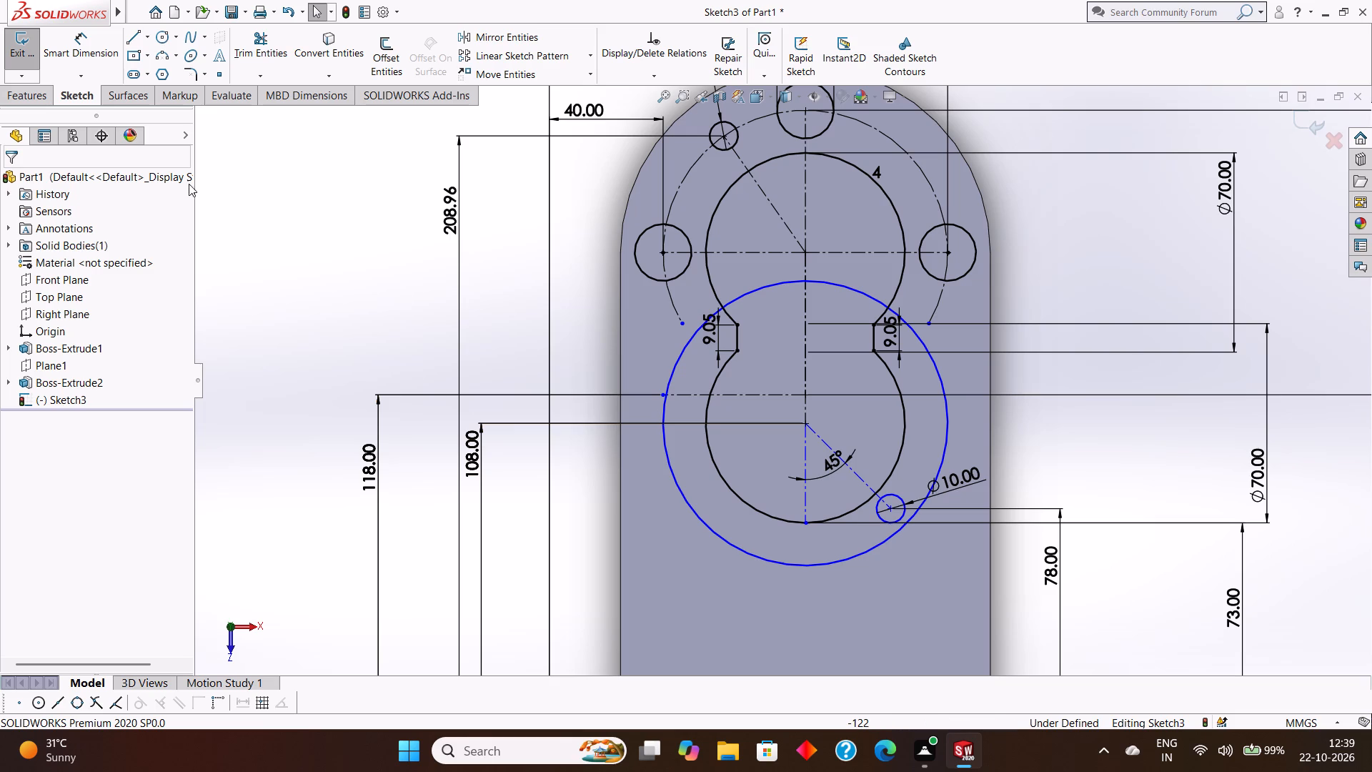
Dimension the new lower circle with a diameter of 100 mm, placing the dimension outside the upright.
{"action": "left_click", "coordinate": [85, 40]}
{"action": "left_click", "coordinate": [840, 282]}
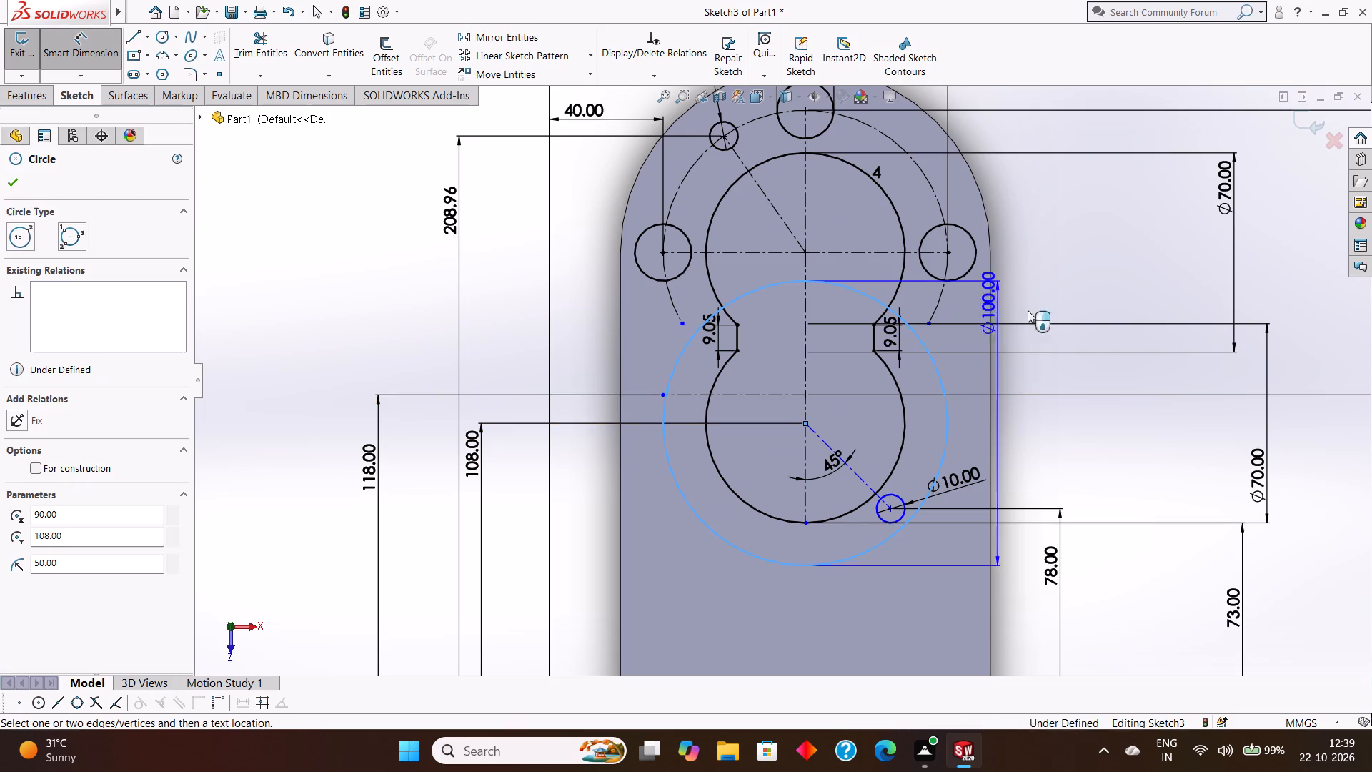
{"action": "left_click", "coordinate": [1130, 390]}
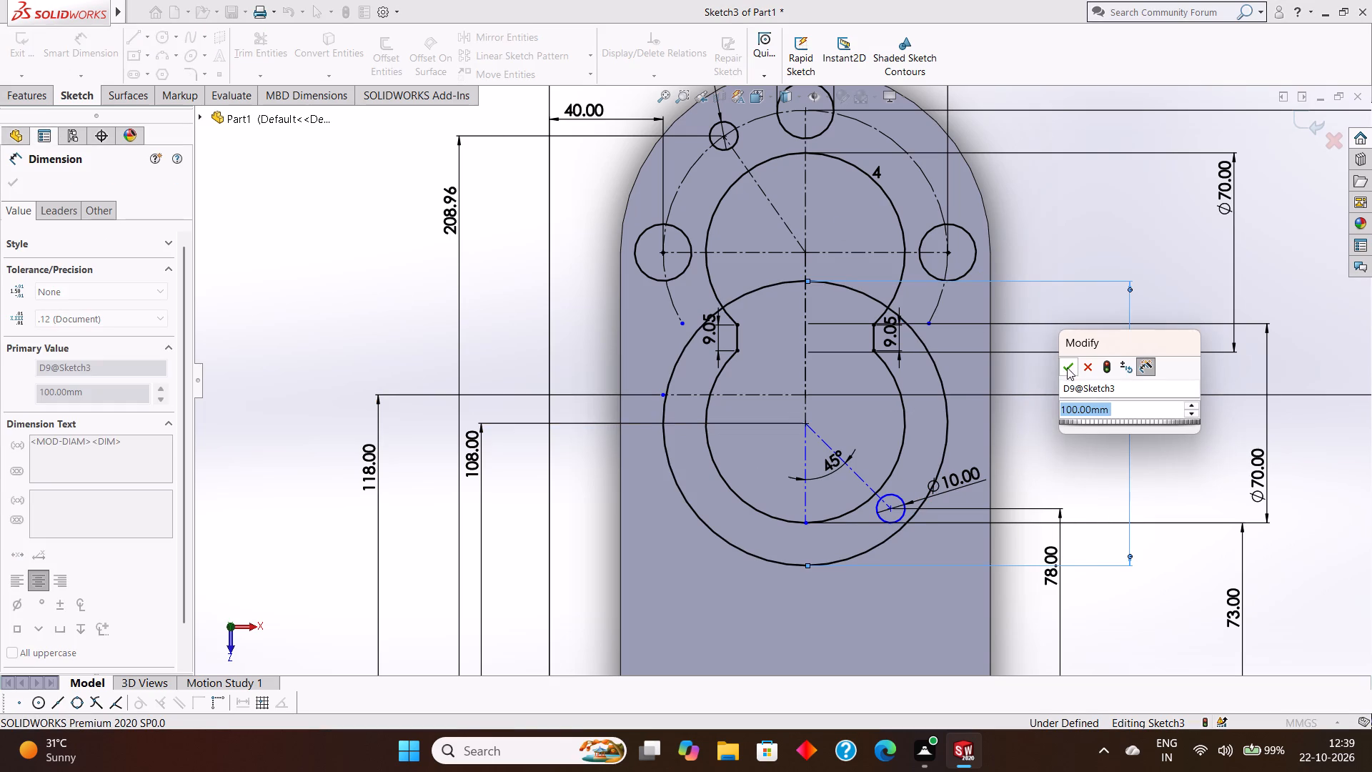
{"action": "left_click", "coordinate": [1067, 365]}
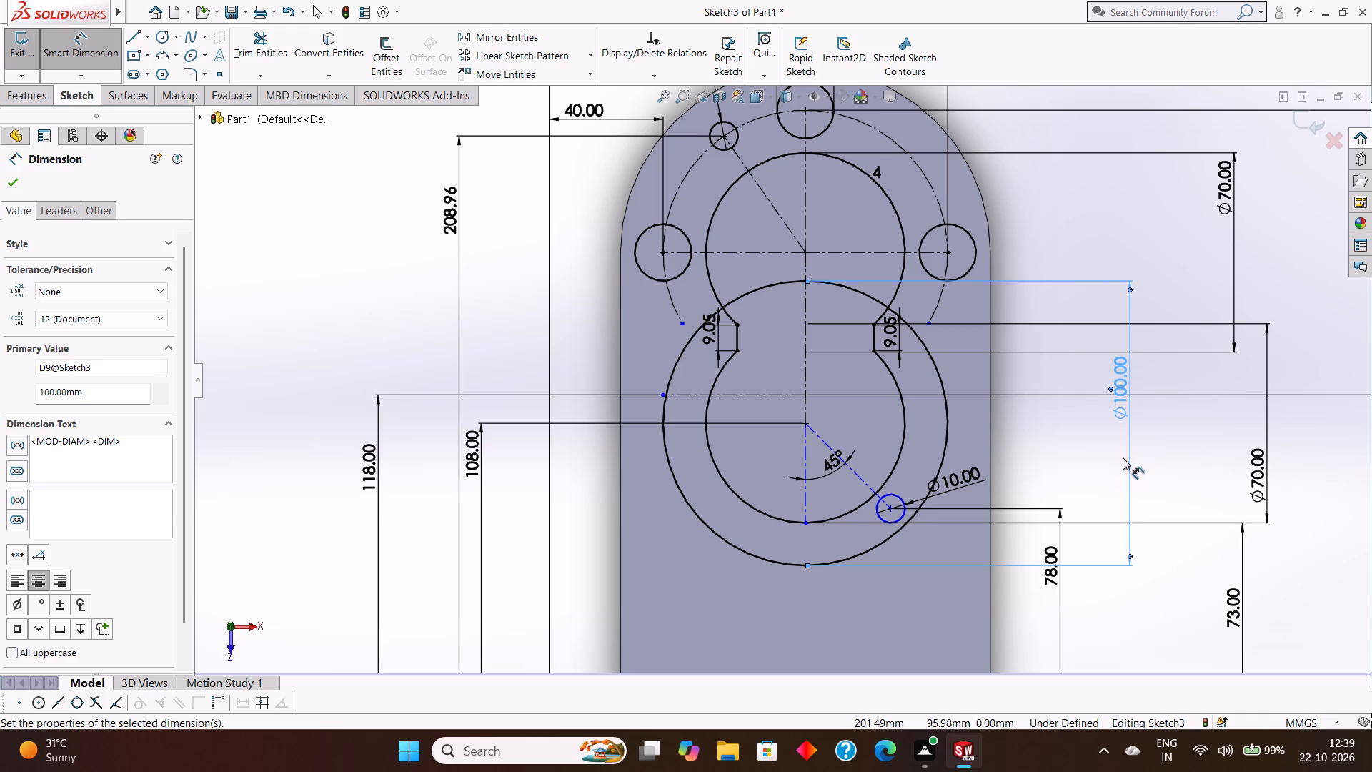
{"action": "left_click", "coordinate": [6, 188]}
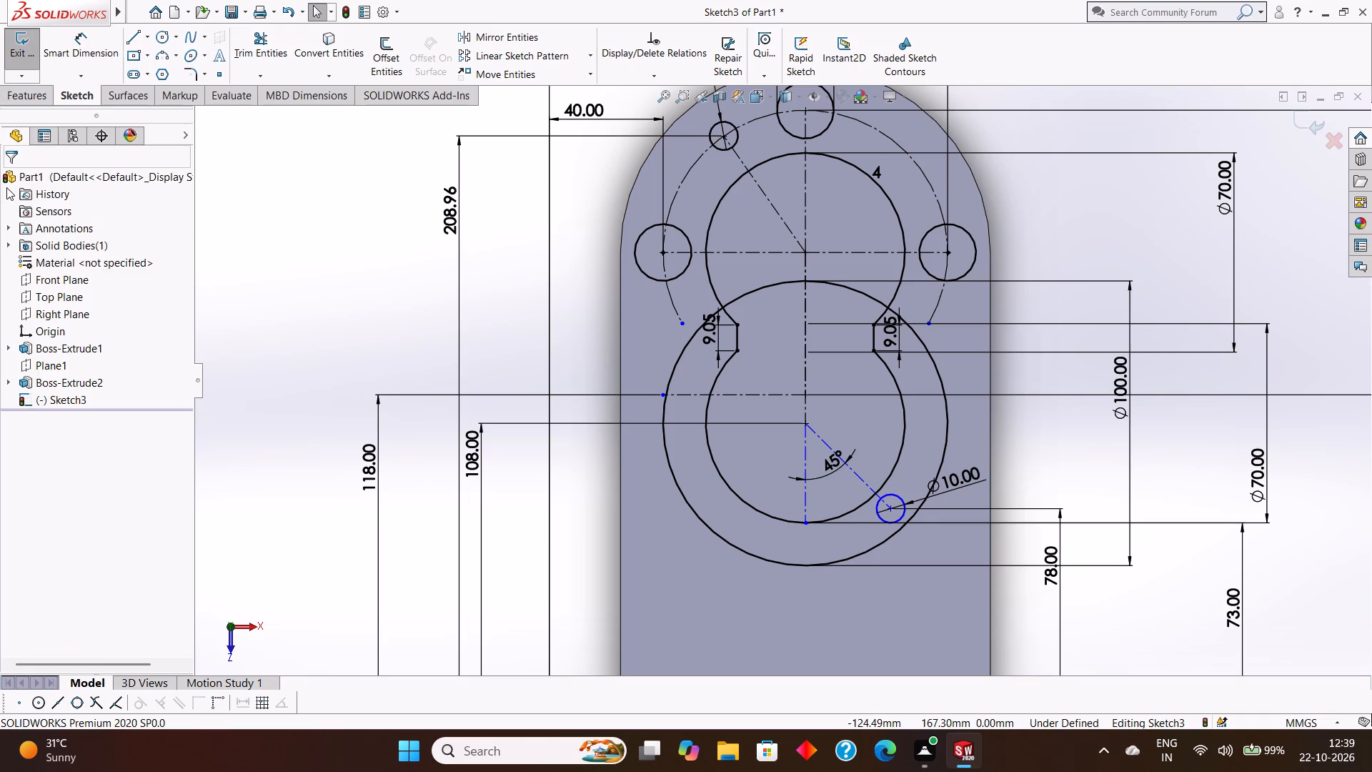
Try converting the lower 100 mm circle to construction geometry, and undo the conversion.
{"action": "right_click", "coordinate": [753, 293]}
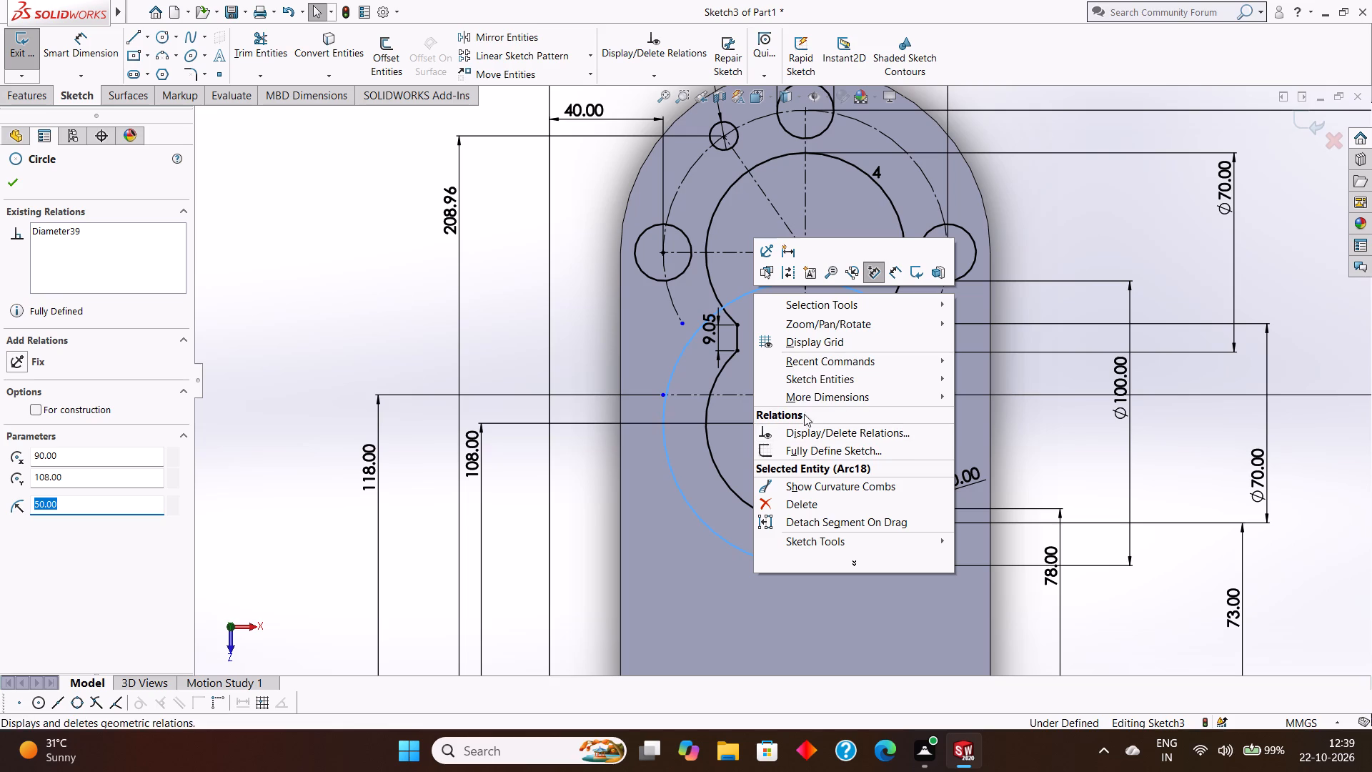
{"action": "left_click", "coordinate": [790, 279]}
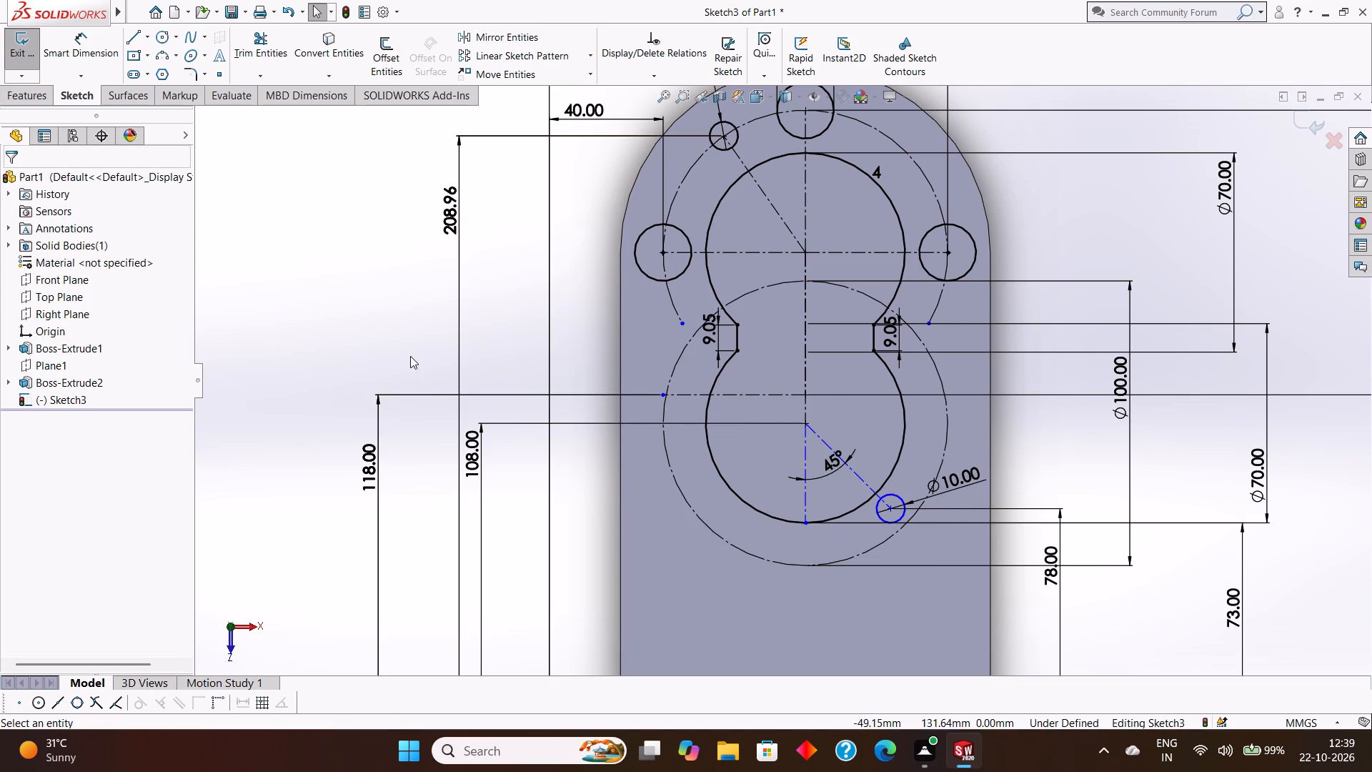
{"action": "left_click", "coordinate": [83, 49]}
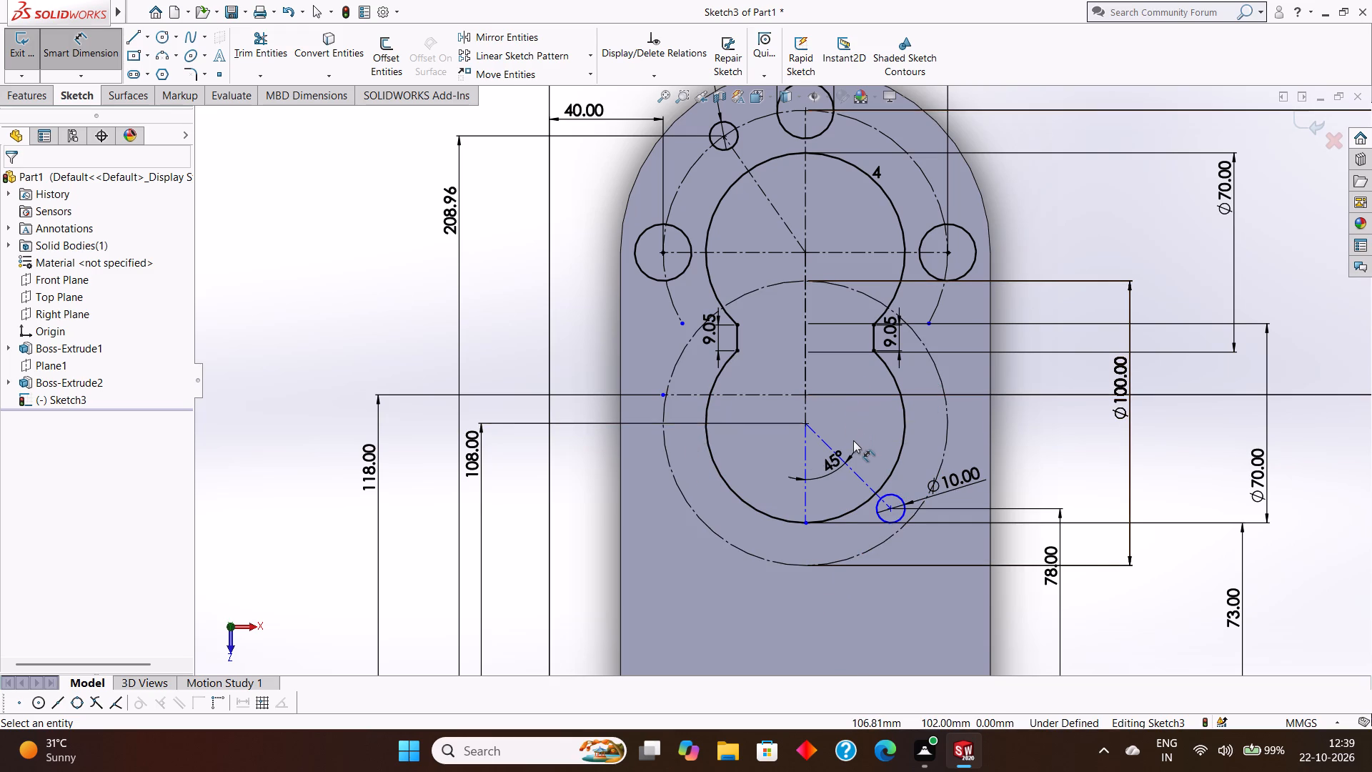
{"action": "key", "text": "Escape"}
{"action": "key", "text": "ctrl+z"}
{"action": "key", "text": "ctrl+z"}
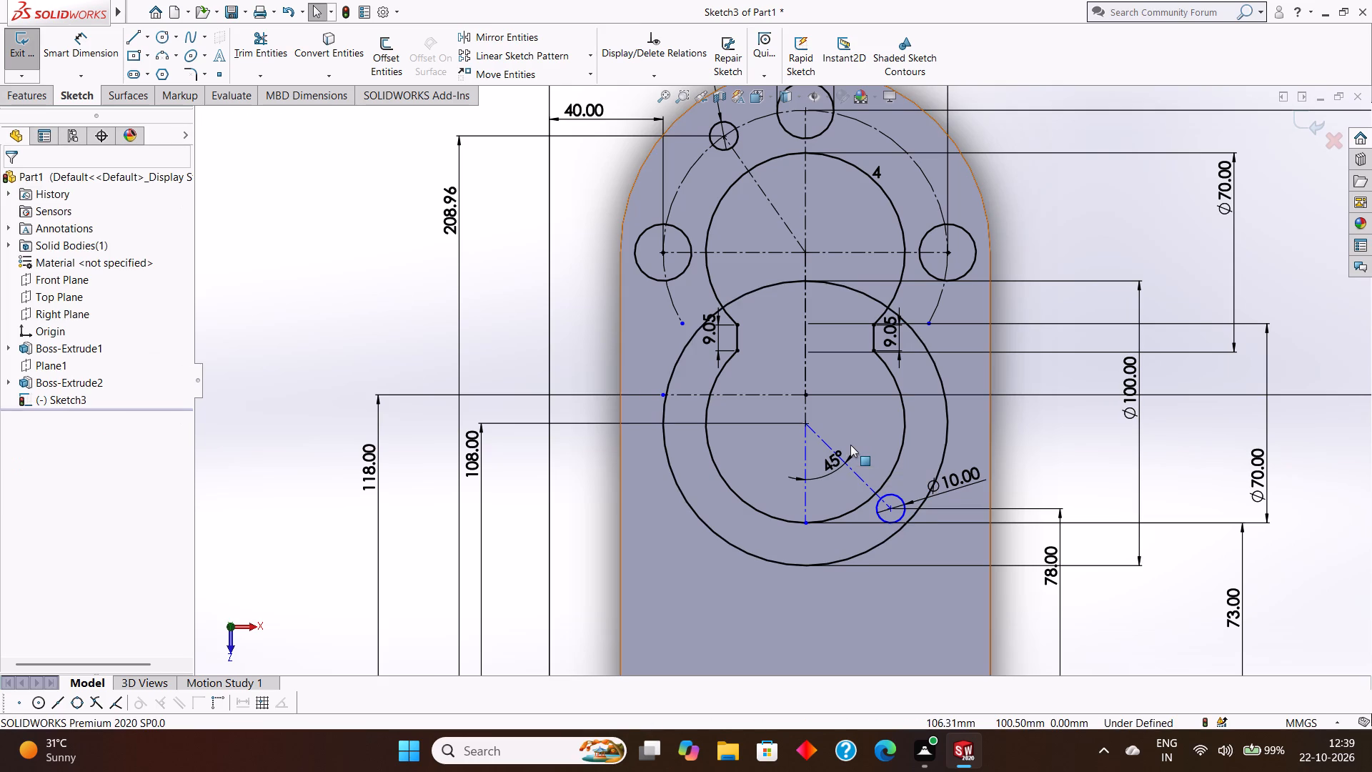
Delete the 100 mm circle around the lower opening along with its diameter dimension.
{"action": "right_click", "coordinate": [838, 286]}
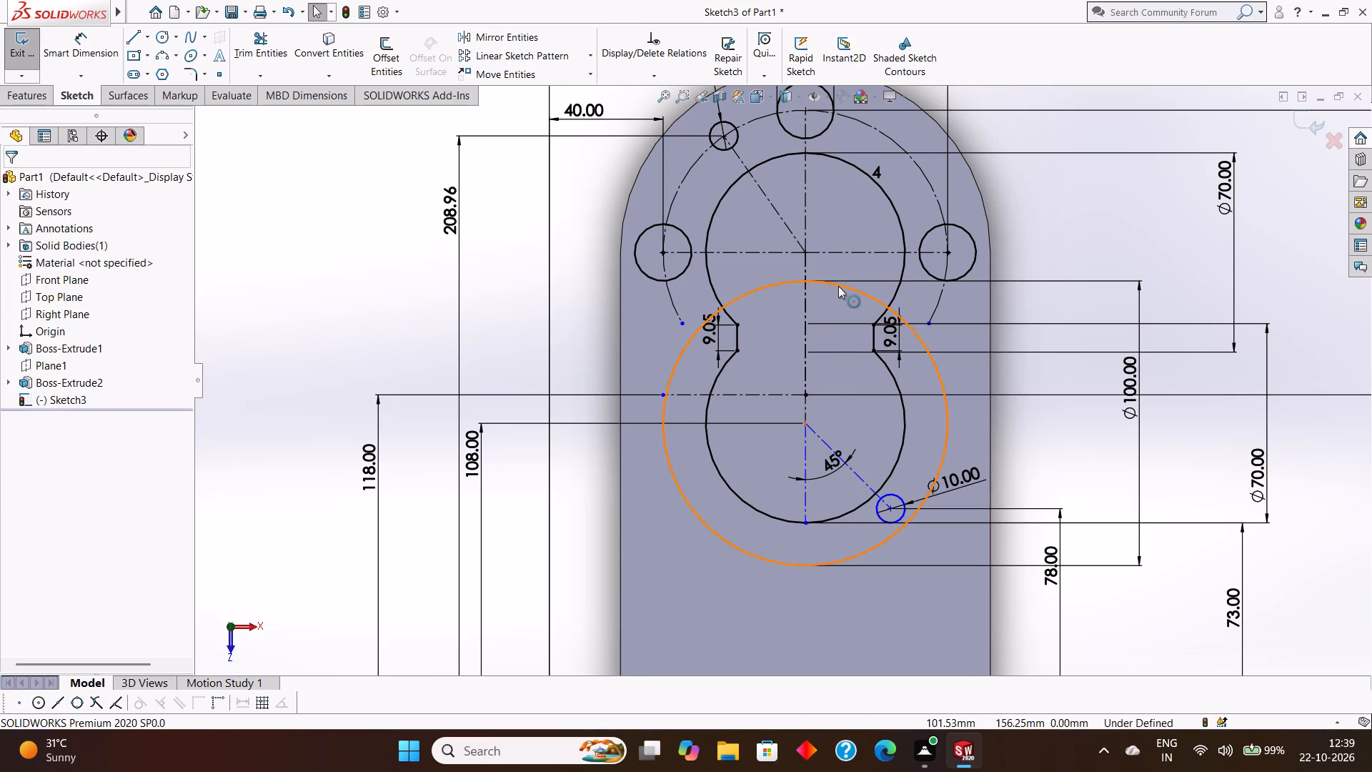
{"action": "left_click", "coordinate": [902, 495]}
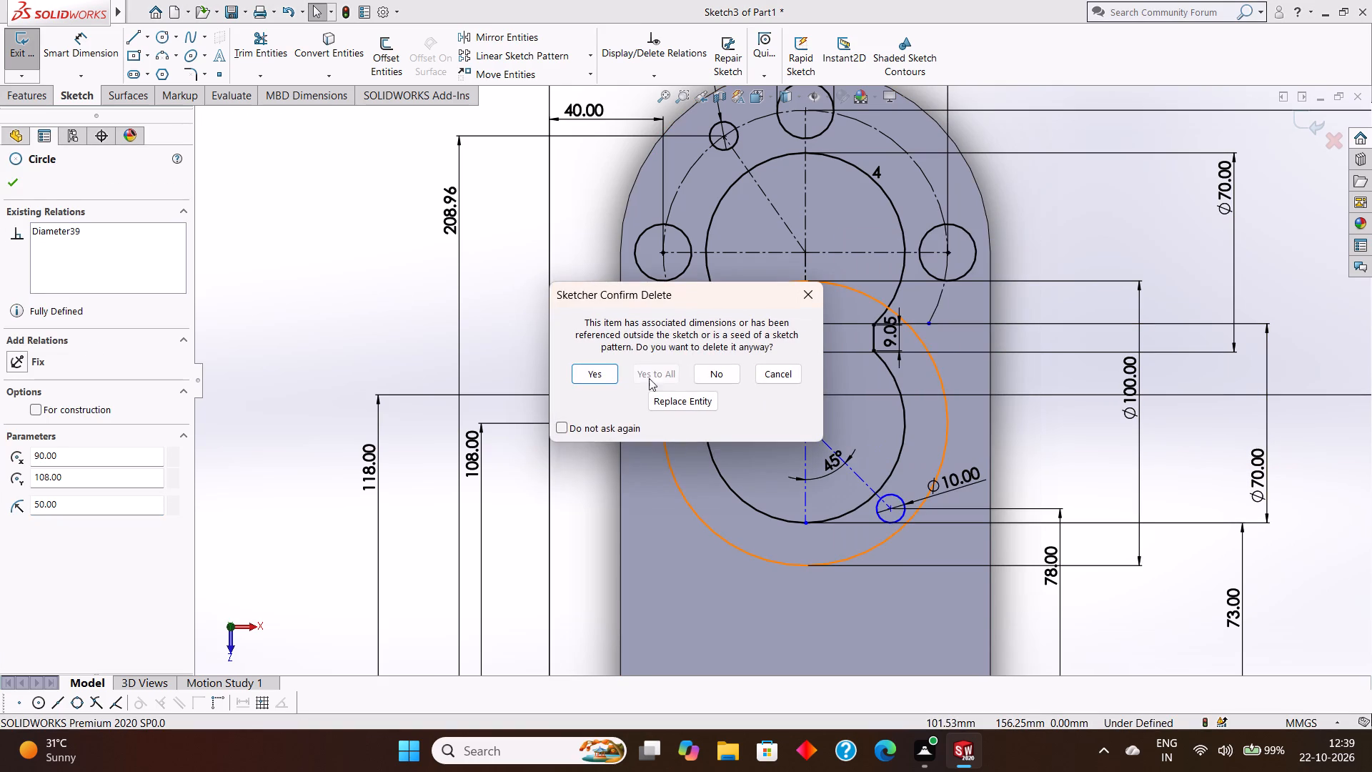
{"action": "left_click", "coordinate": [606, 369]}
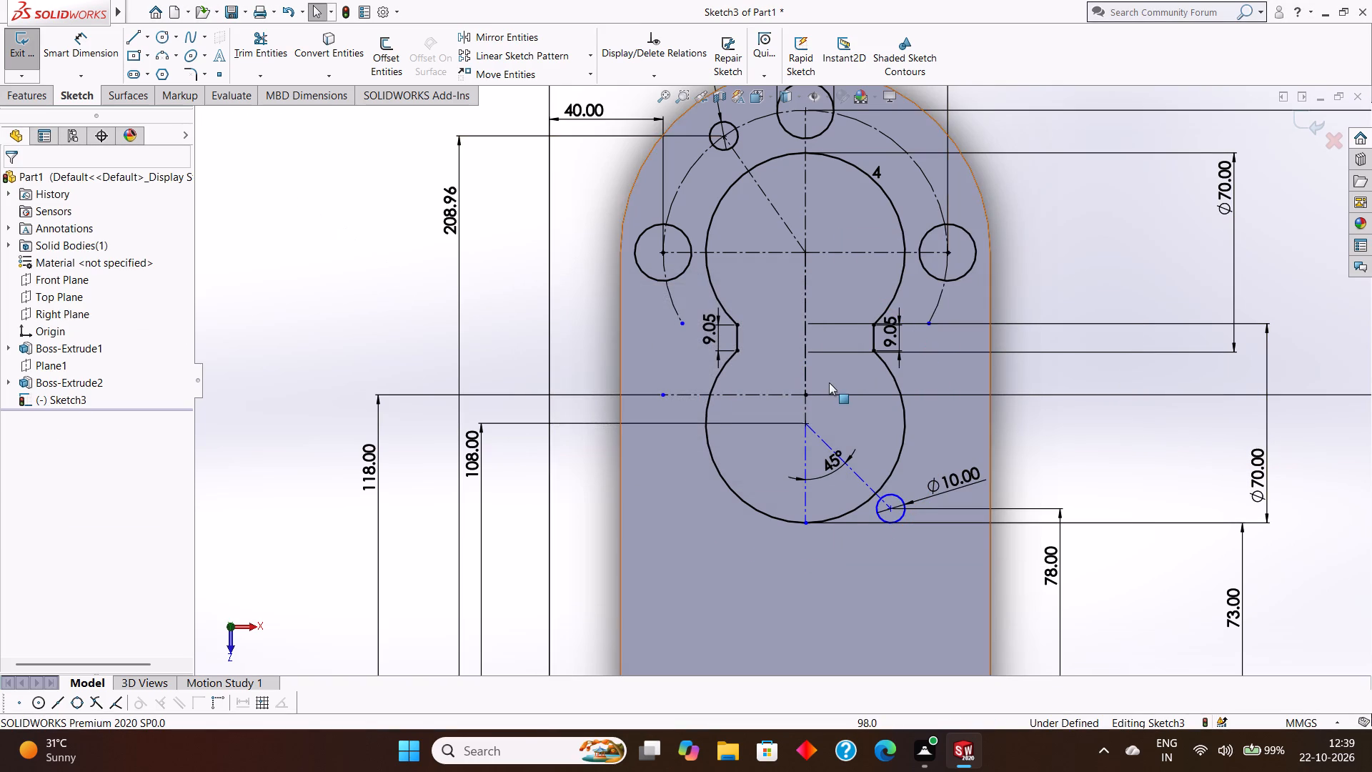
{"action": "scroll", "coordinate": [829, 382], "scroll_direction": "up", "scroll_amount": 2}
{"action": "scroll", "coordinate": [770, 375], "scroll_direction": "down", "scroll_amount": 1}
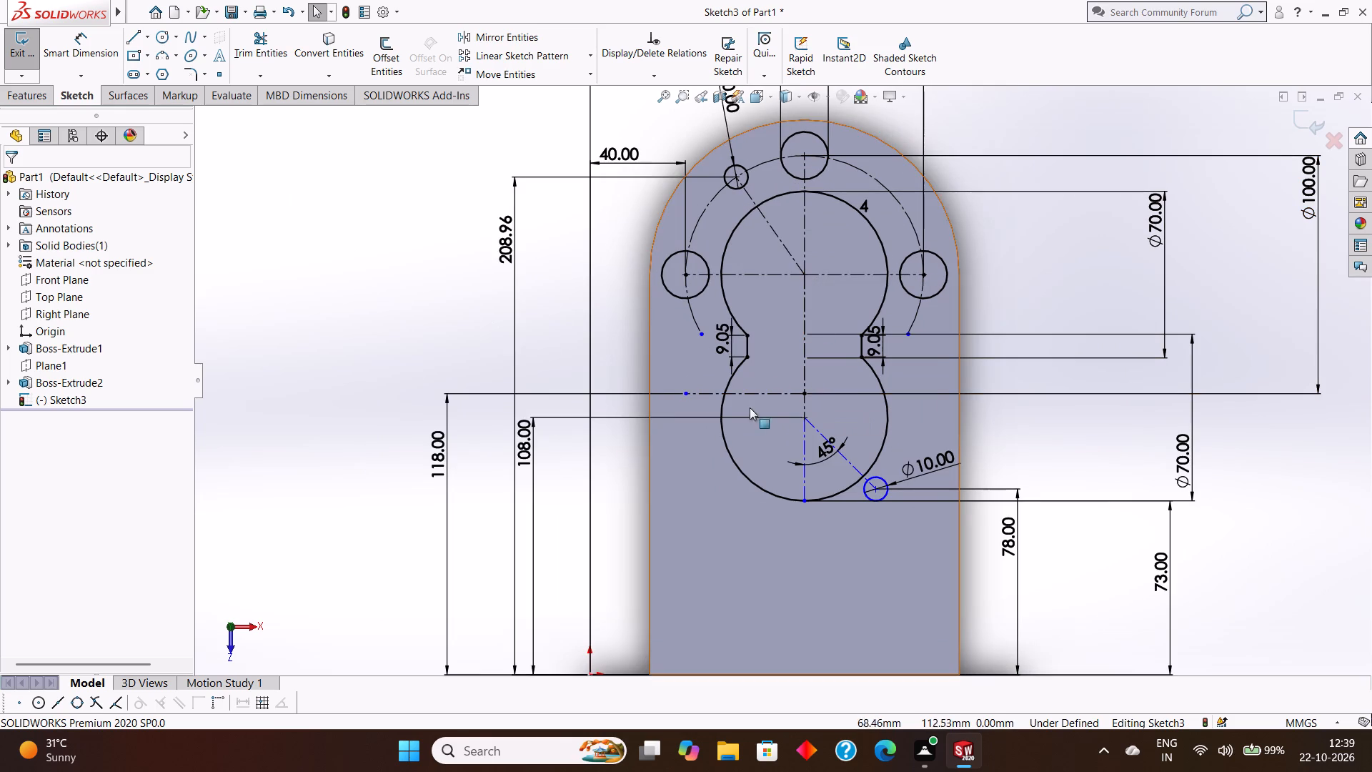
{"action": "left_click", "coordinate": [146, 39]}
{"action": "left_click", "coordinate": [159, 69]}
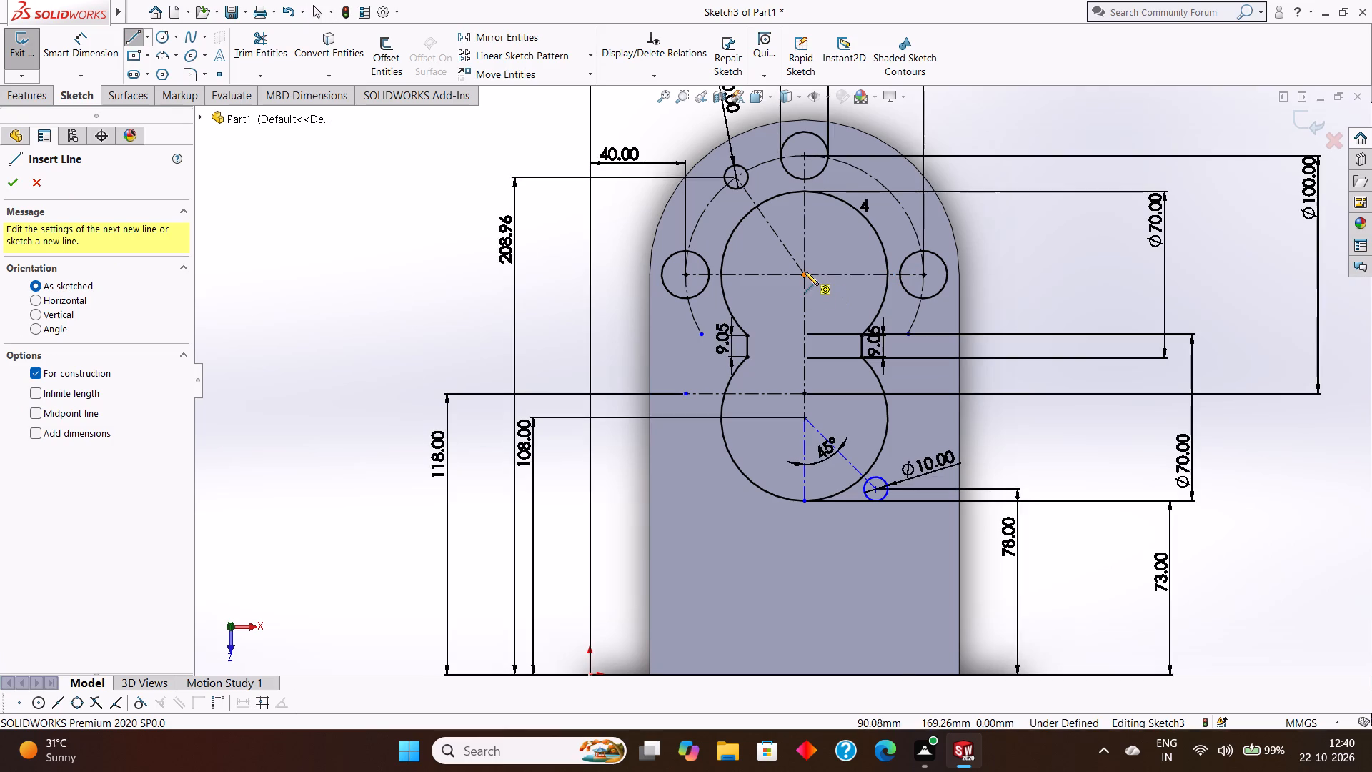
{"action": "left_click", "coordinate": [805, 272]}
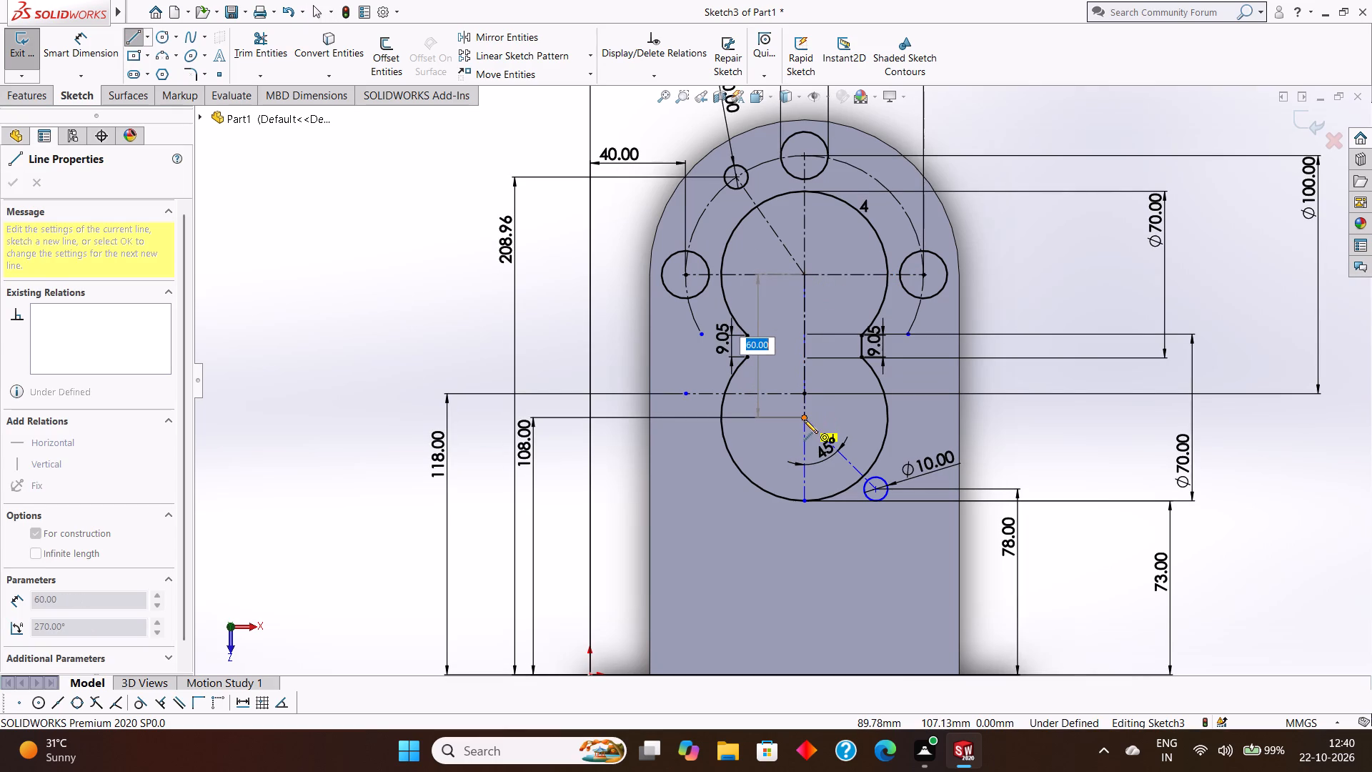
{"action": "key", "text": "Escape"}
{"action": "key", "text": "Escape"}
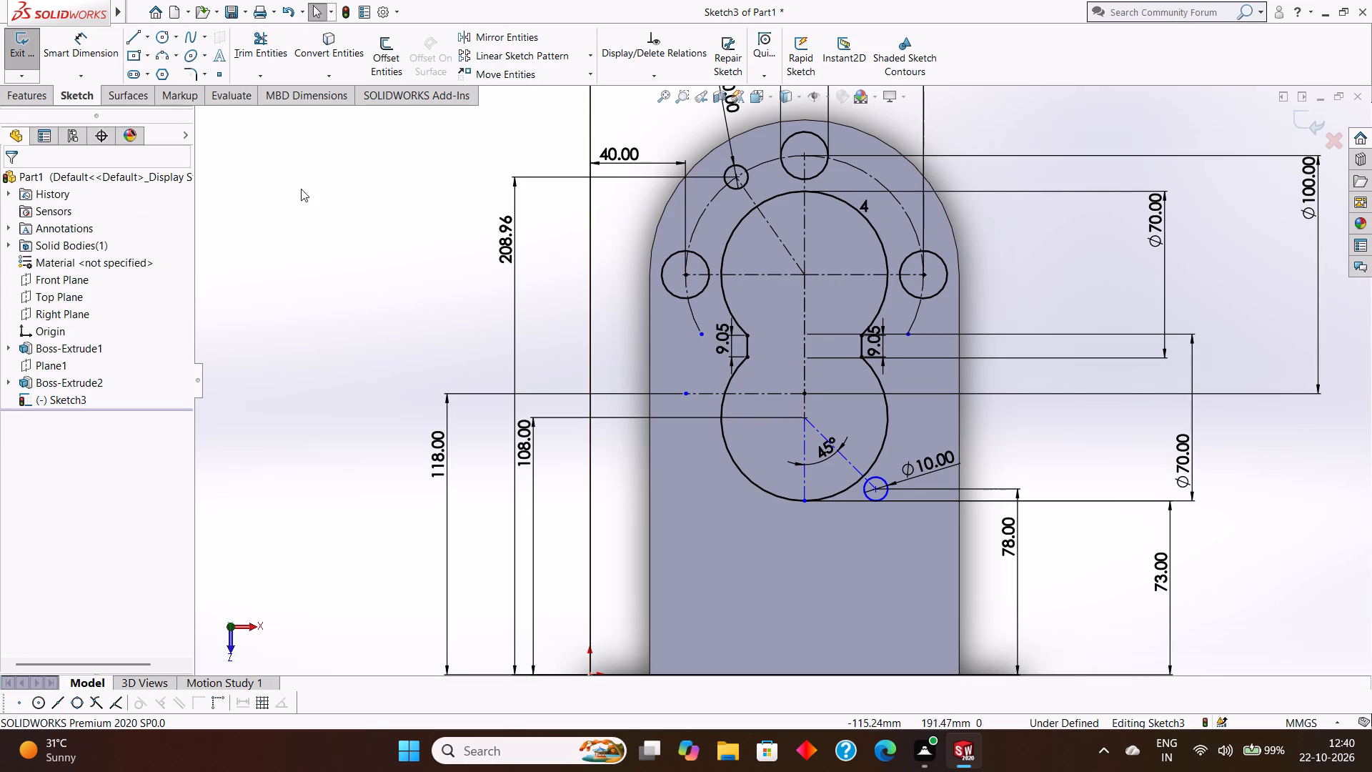
Sketch a full circle of 50 mm radius centered on the lower 70 mm arc's center.
{"action": "left_click", "coordinate": [161, 39]}
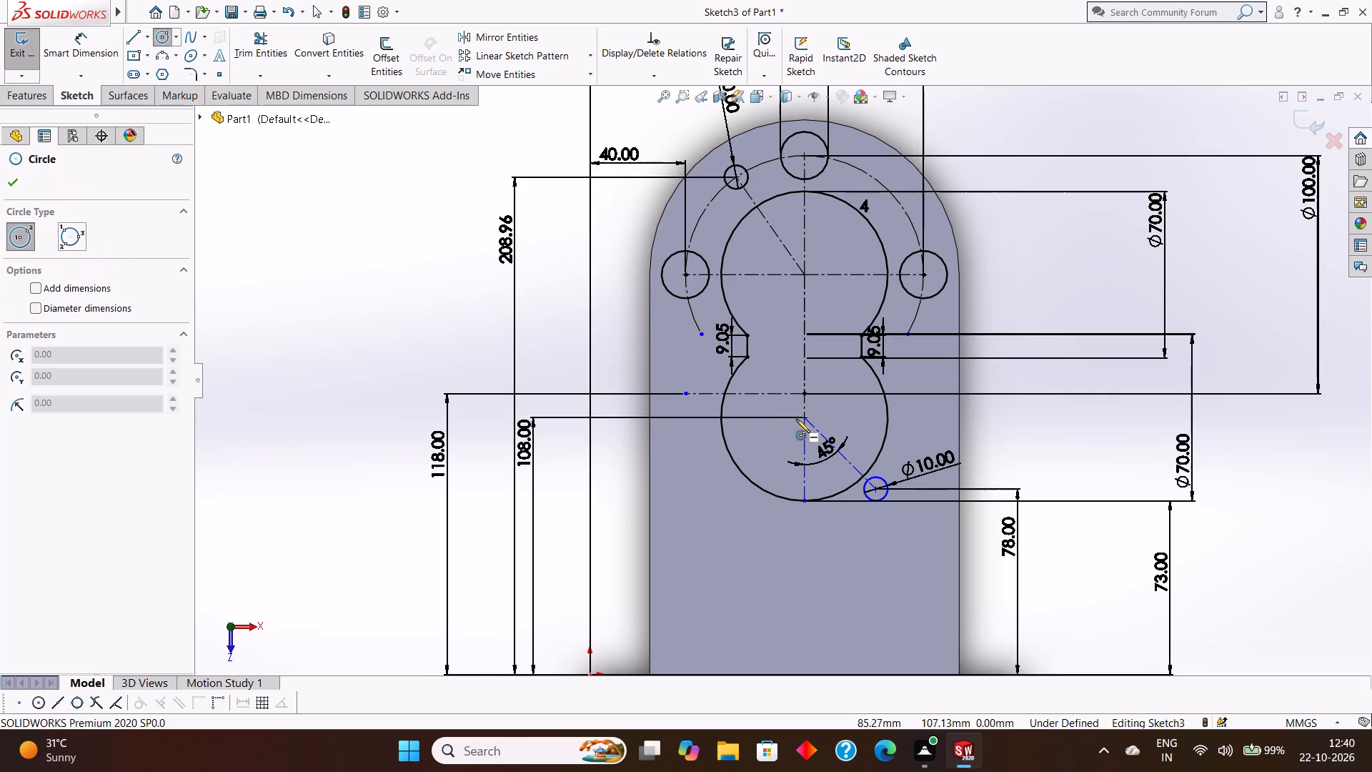
{"action": "left_click_drag", "start_coordinate": [805, 417], "coordinate": [925, 459]}
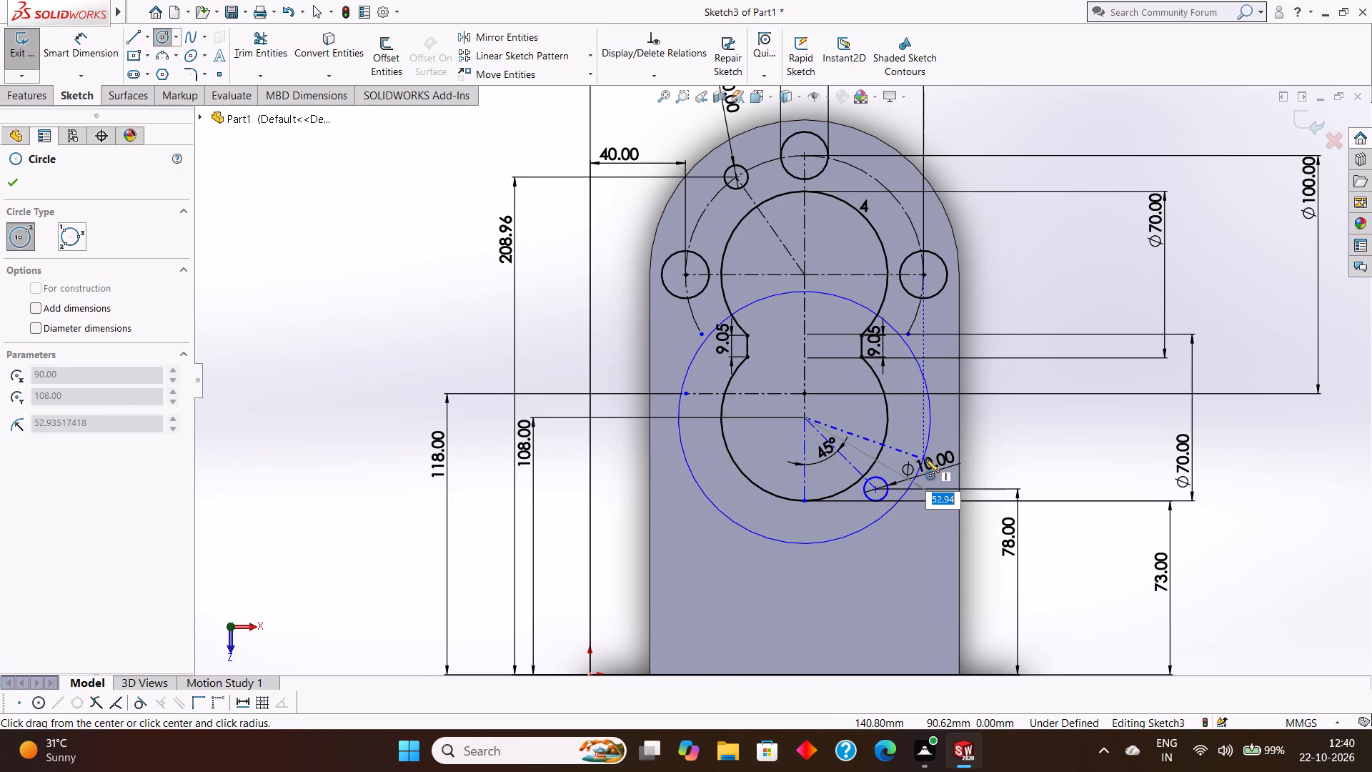
{"action": "left_click_drag", "start_coordinate": [925, 459], "coordinate": [930, 463]}
{"action": "type", "text": "50"}
{"action": "key", "text": "Return"}
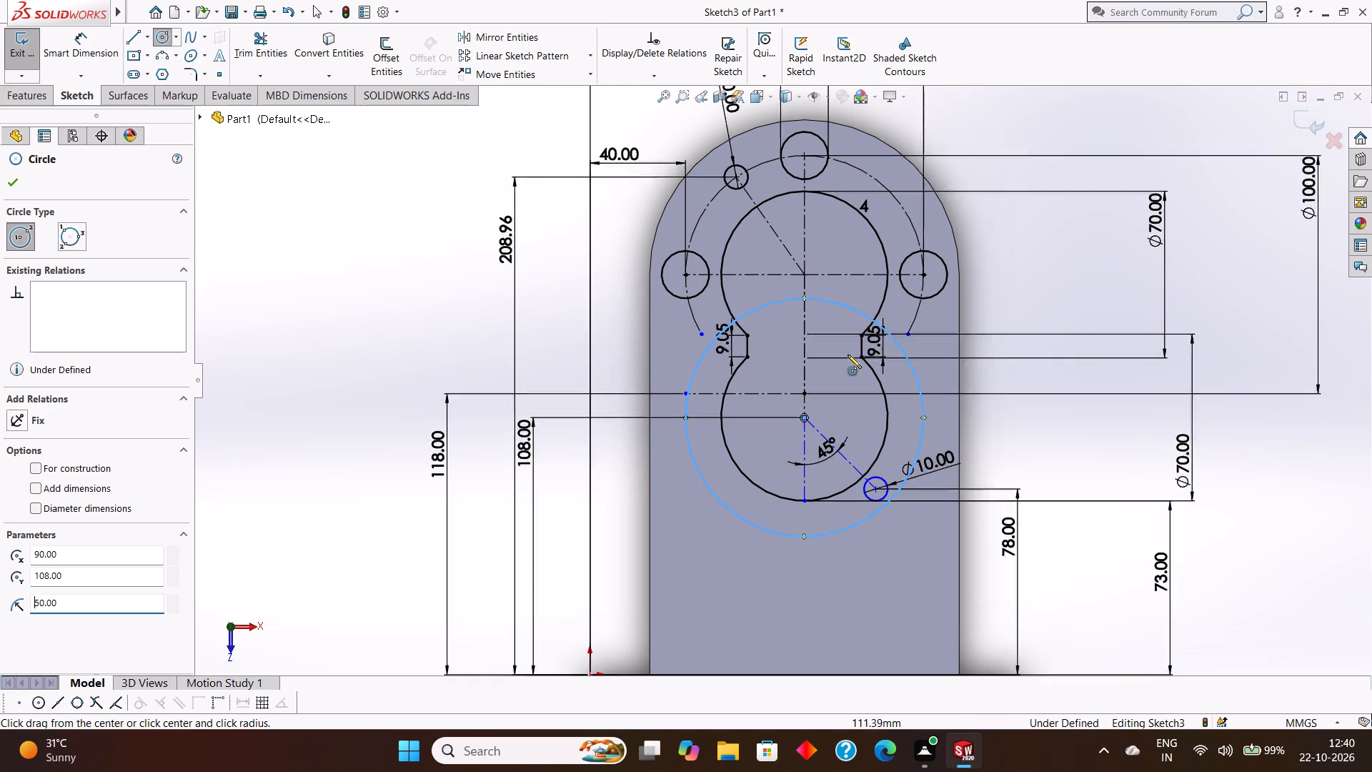
{"action": "key", "text": "Escape"}
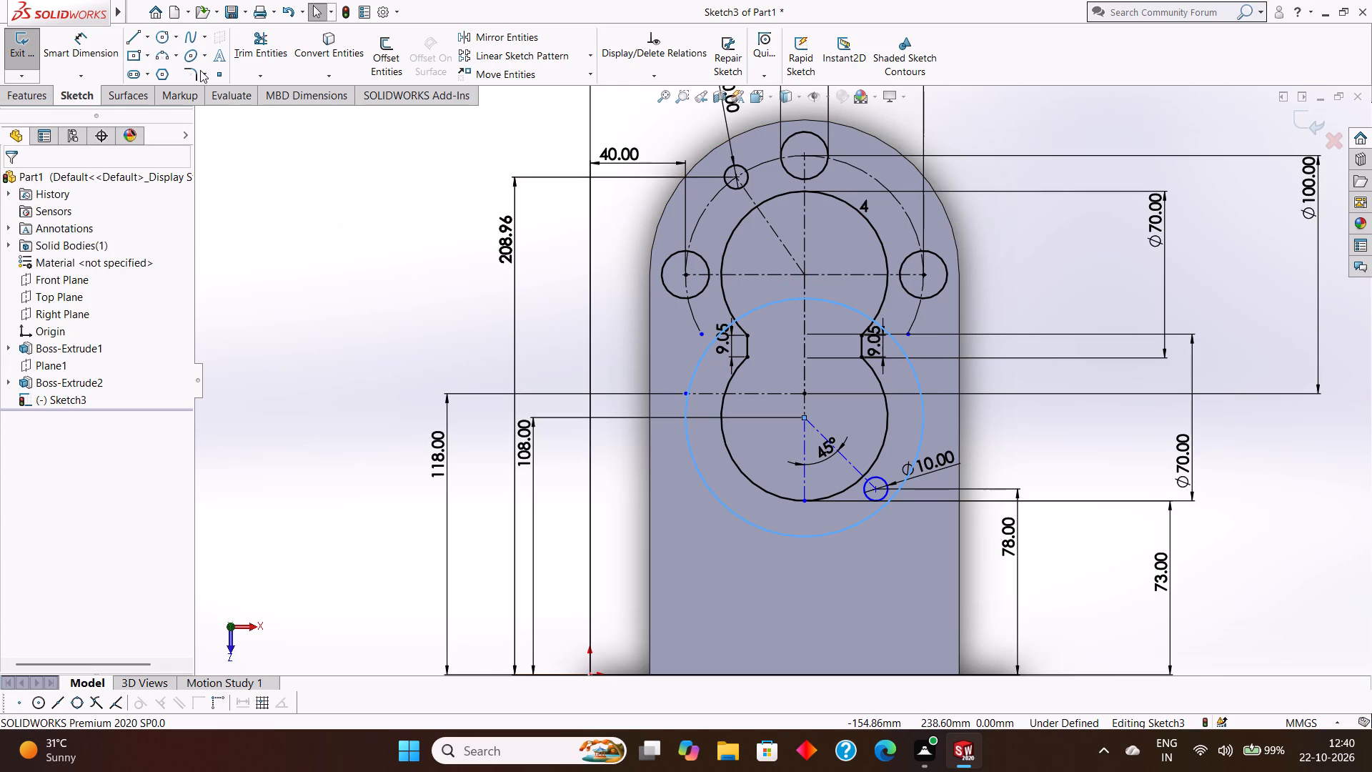
Delete the upper 50 mm radius construction arc along with its associated diameter dimension.
{"action": "left_click", "coordinate": [267, 41]}
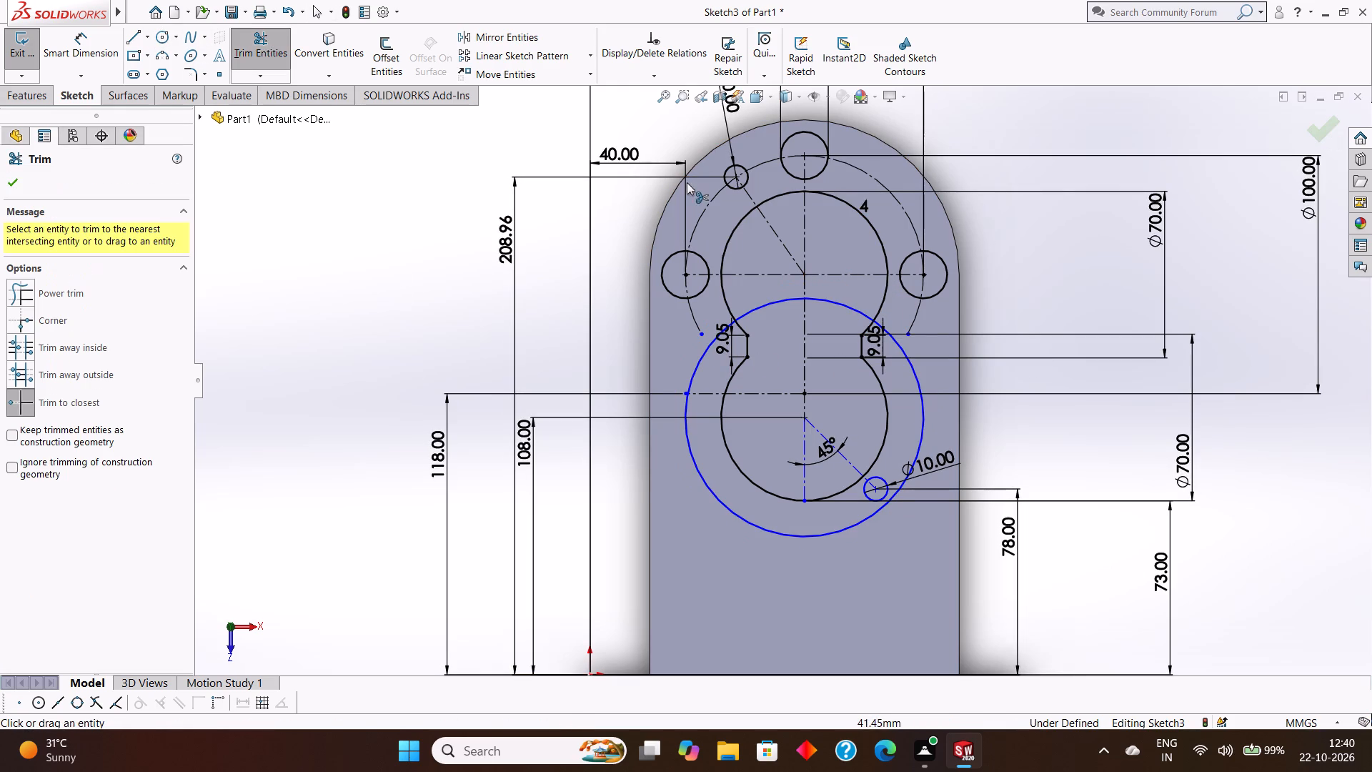
{"action": "key", "text": "Escape"}
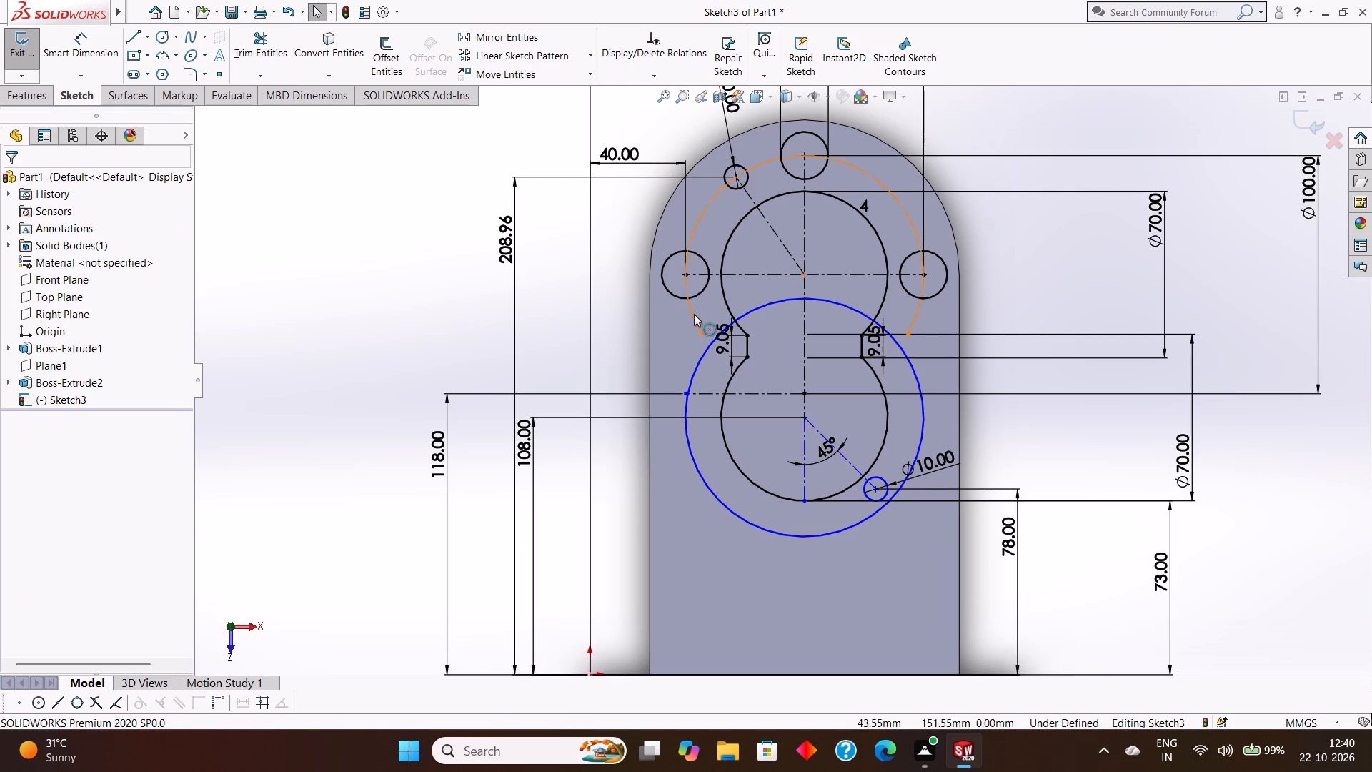
{"action": "right_click", "coordinate": [694, 314]}
{"action": "left_click", "coordinate": [740, 542]}
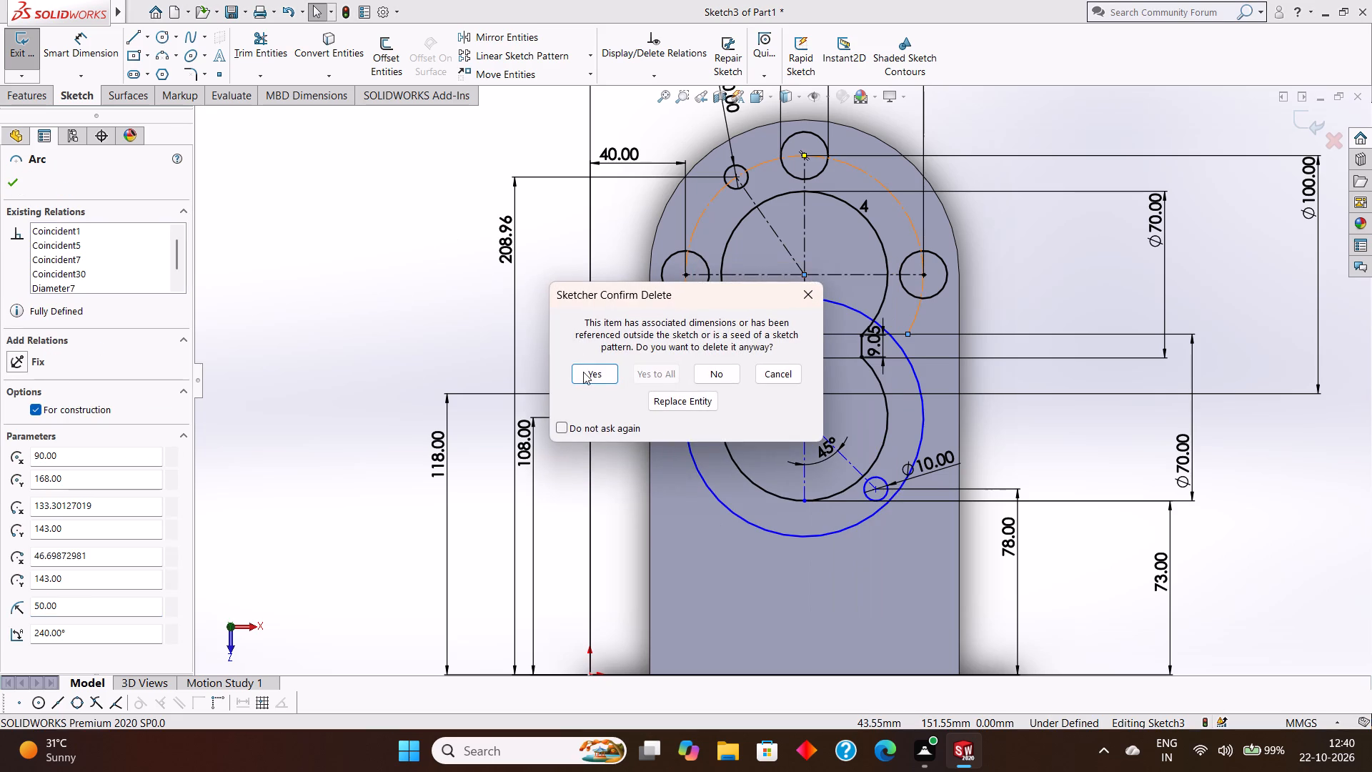
{"action": "left_click", "coordinate": [594, 372]}
Sketch a full circle of 50 mm radius centered on the upper 70 mm arc's center.
{"action": "left_click", "coordinate": [164, 39]}
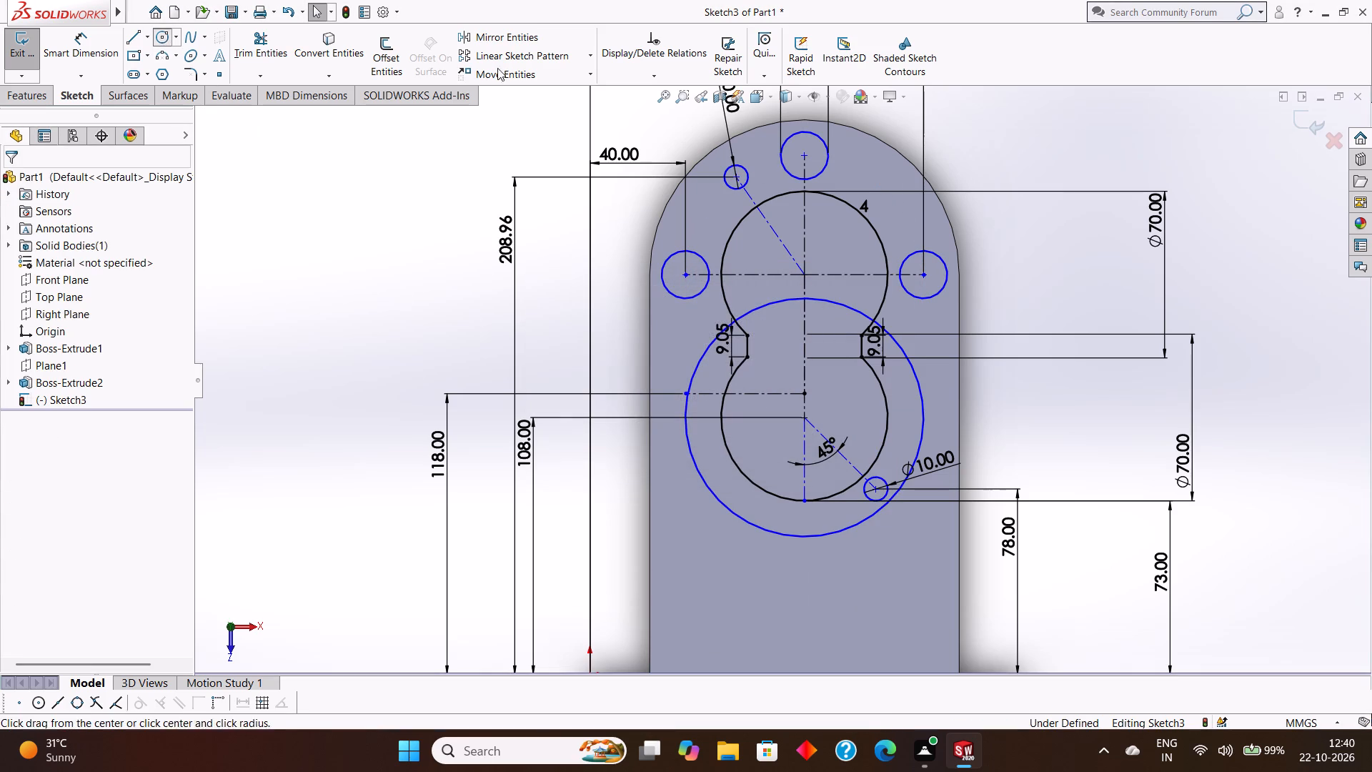
{"action": "left_click_drag", "start_coordinate": [802, 274], "coordinate": [915, 314]}
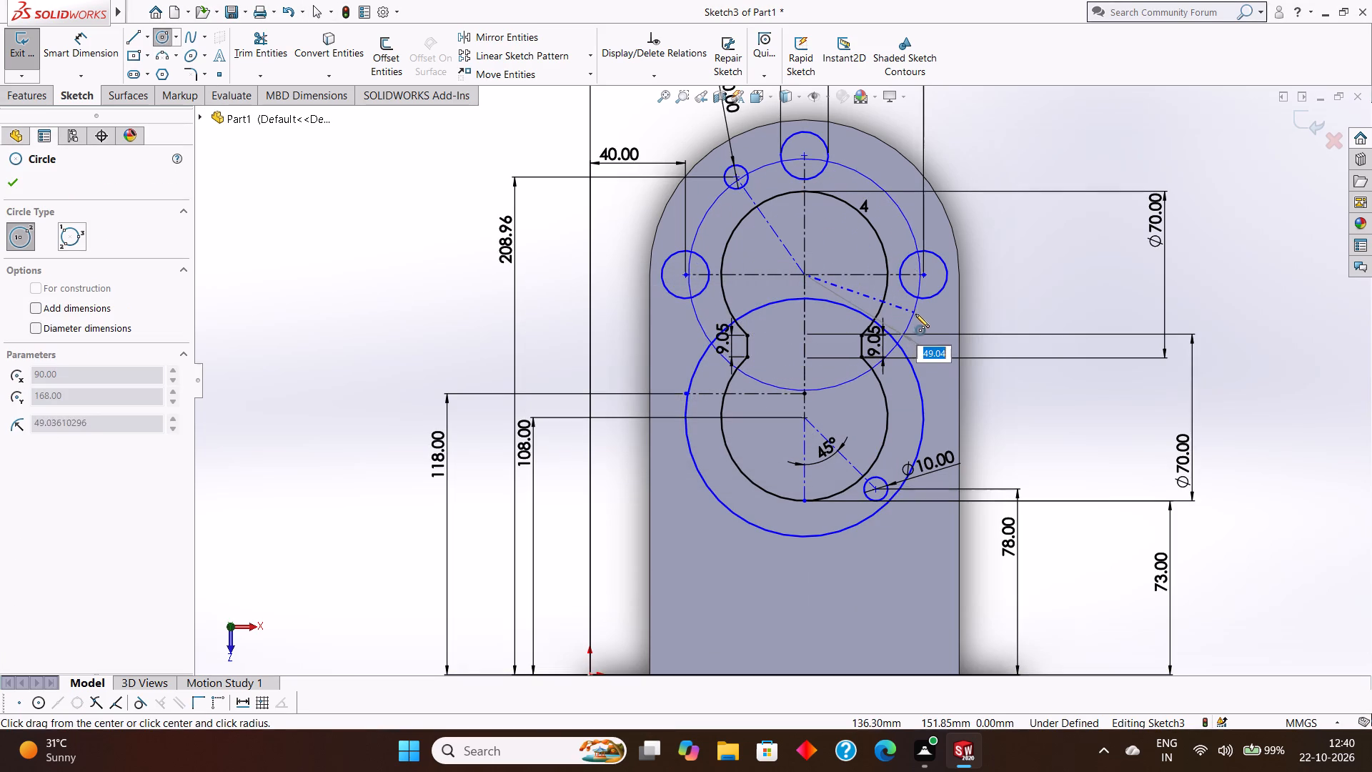
{"action": "left_click_drag", "start_coordinate": [915, 314], "coordinate": [917, 315]}
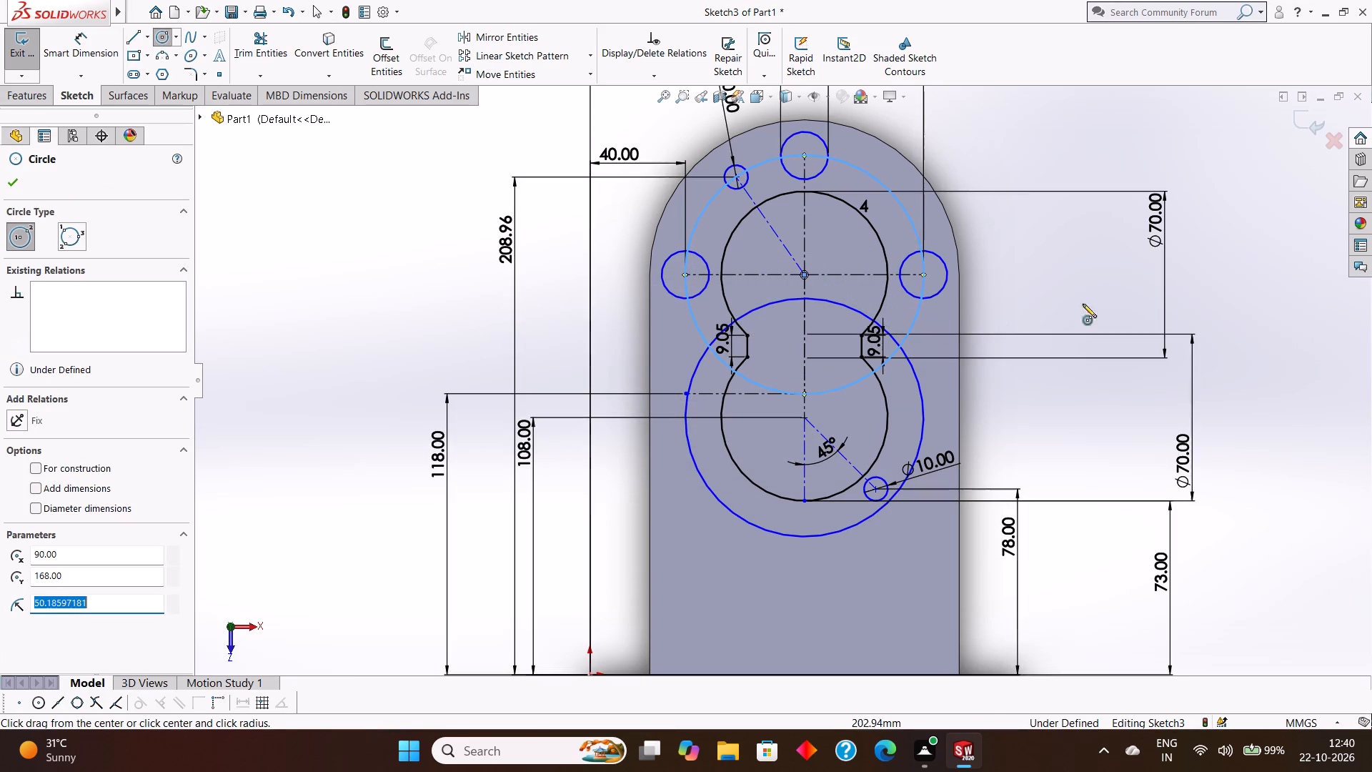
{"action": "key", "text": "BackSpace"}
{"action": "type", "text": "50"}
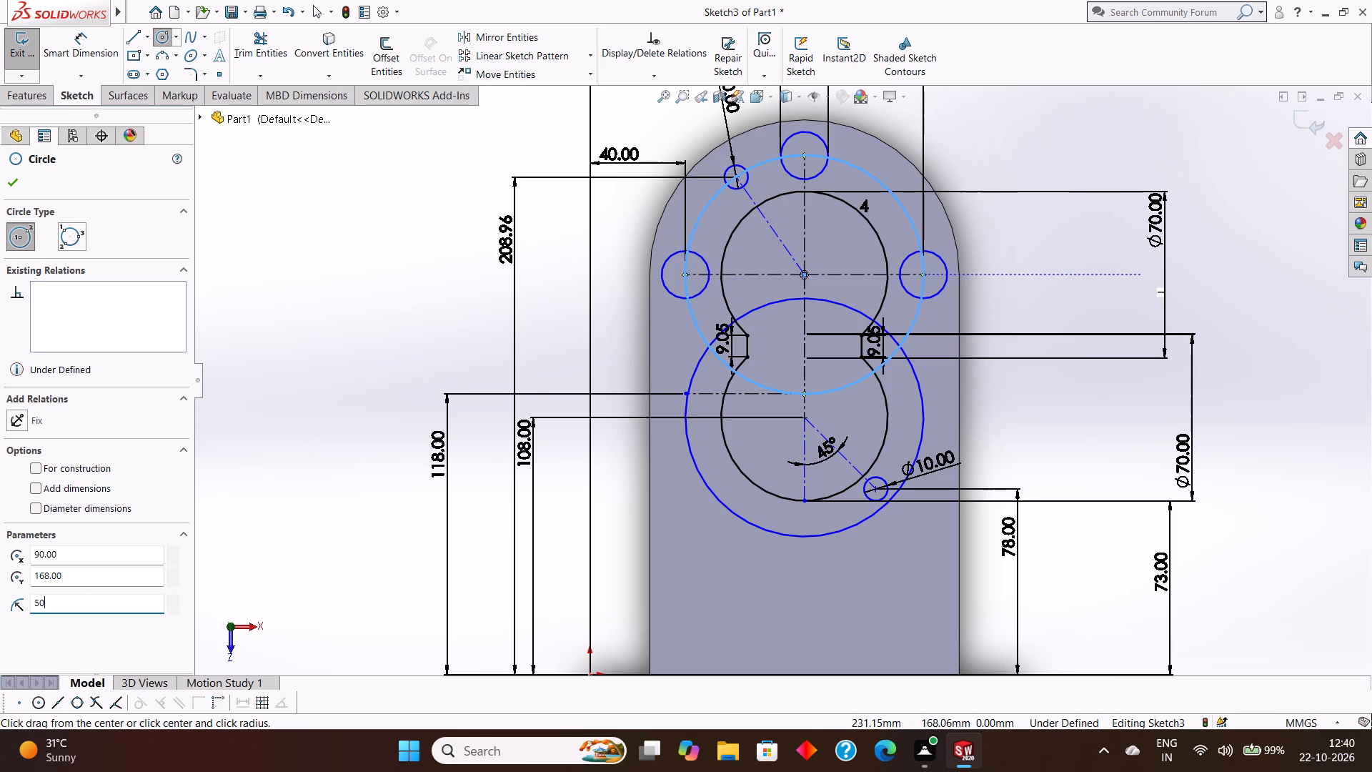
{"action": "key", "text": "Return"}
{"action": "key", "text": "Escape"}
{"action": "key", "text": "Escape"}
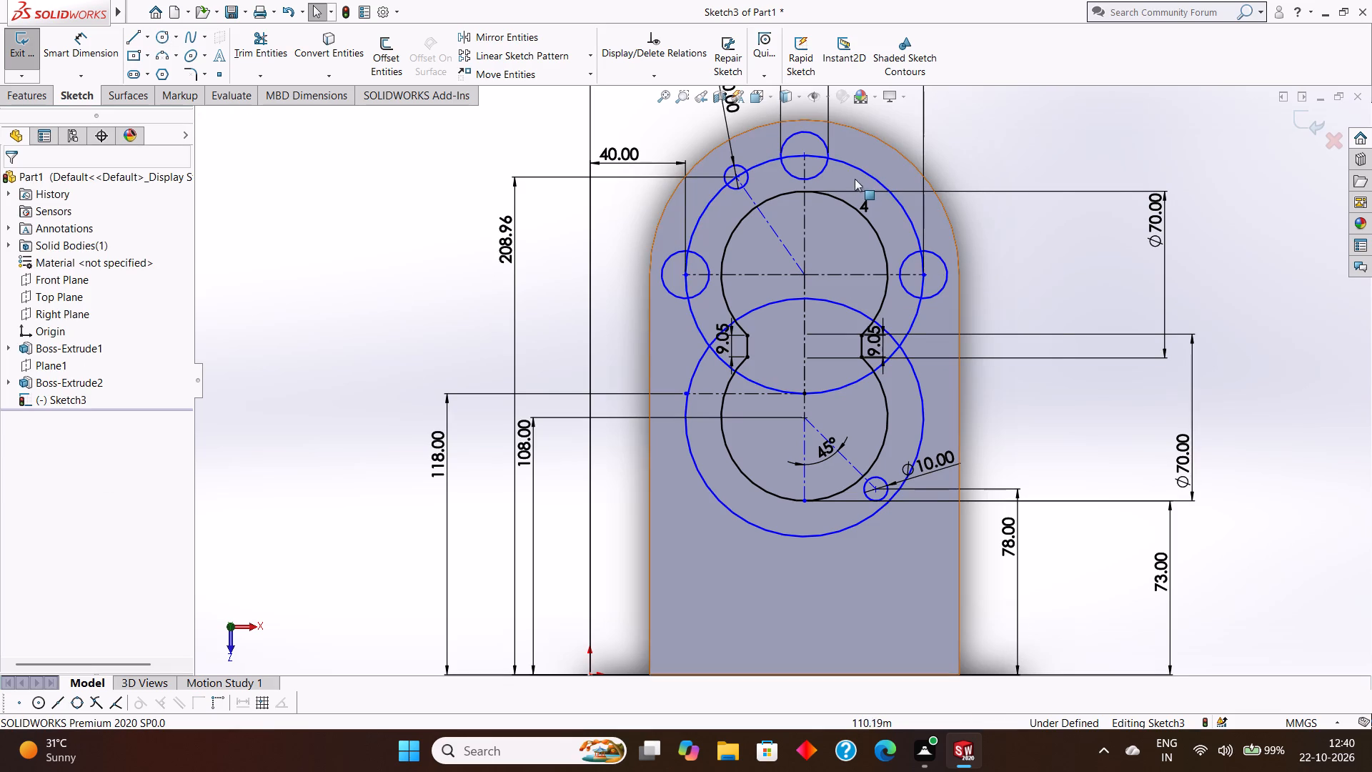
Convert the new upper 50 mm radius circle to construction geometry.
{"action": "right_click", "coordinate": [860, 169]}
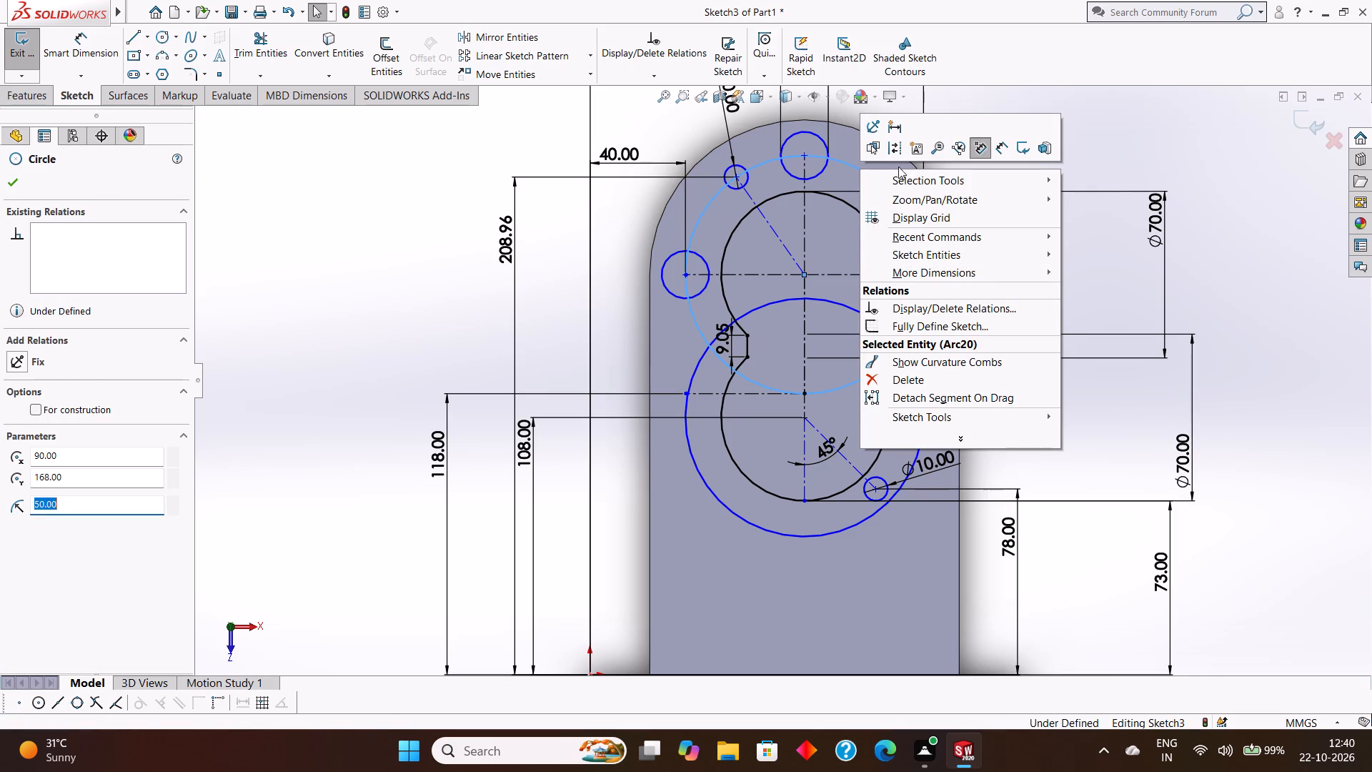
{"action": "left_click", "coordinate": [893, 149]}
{"action": "key", "text": "Escape"}
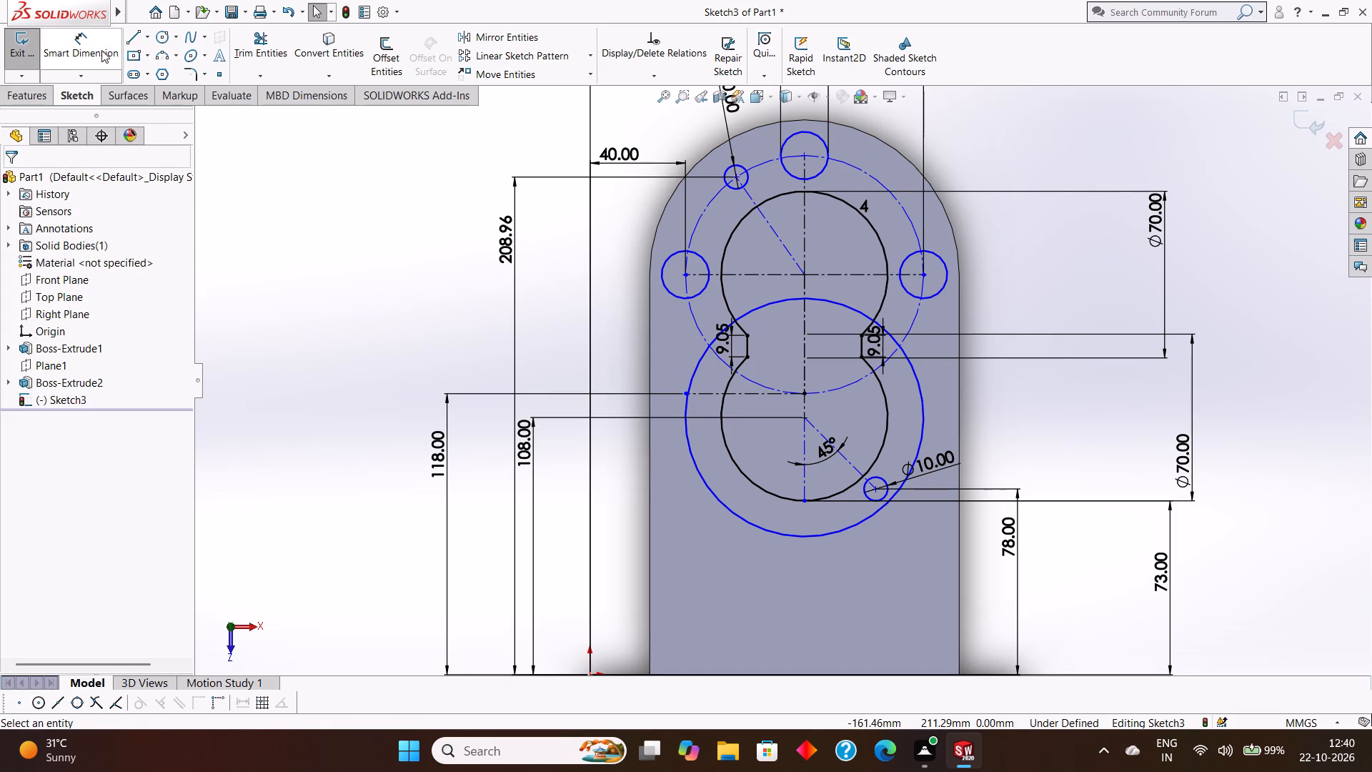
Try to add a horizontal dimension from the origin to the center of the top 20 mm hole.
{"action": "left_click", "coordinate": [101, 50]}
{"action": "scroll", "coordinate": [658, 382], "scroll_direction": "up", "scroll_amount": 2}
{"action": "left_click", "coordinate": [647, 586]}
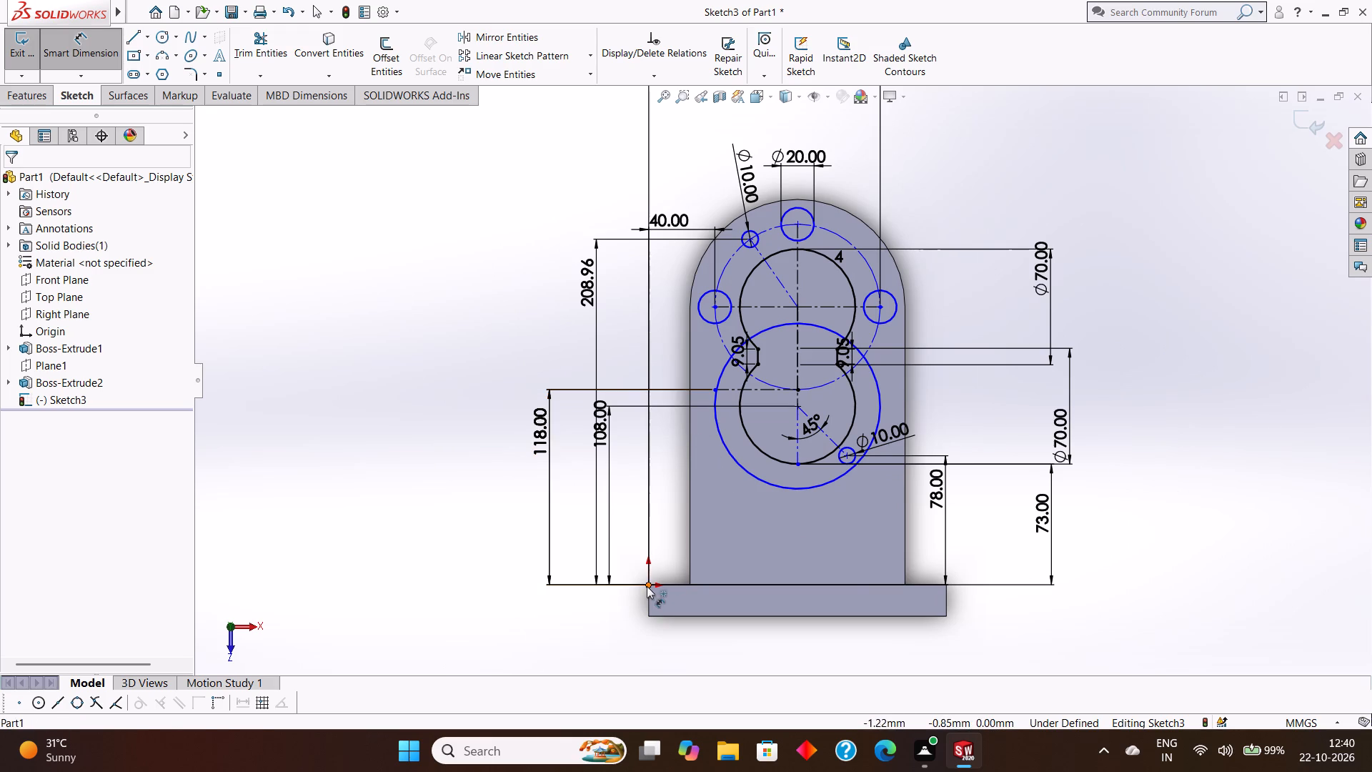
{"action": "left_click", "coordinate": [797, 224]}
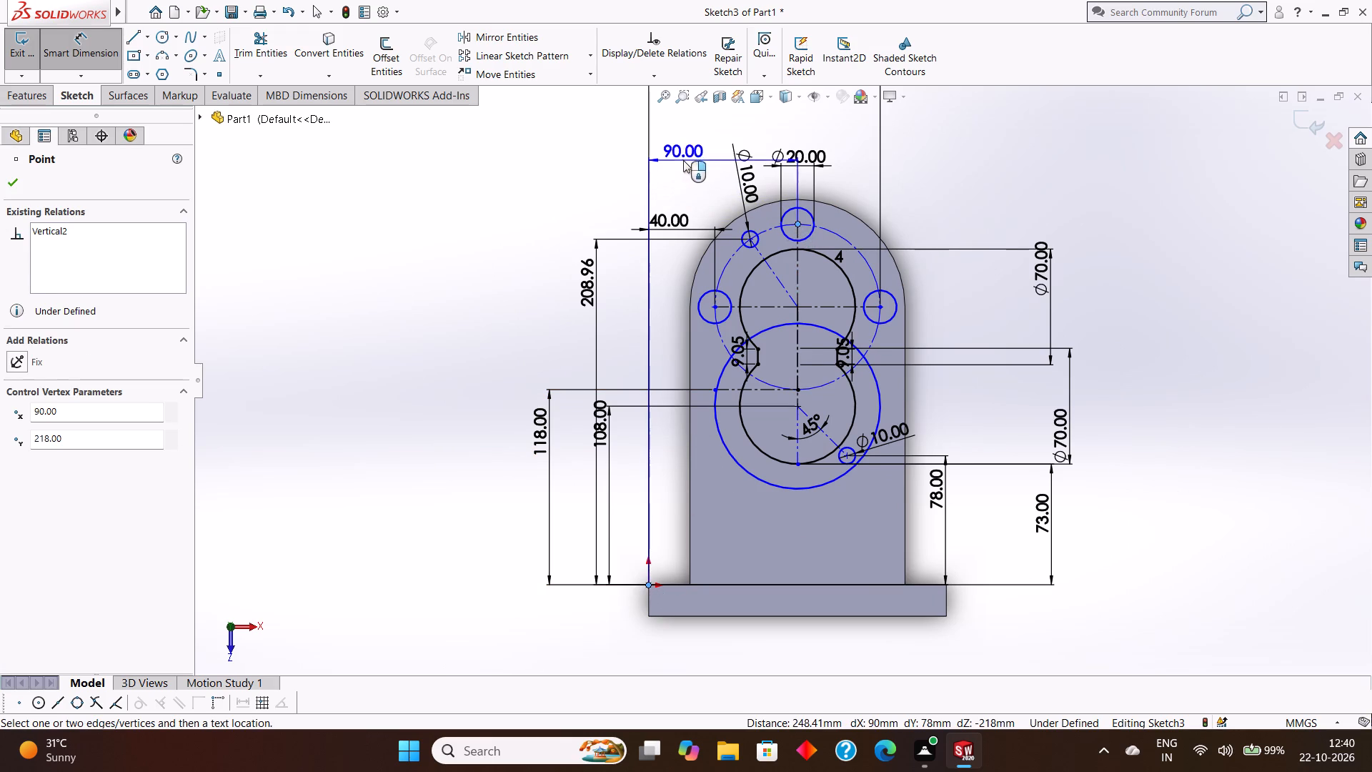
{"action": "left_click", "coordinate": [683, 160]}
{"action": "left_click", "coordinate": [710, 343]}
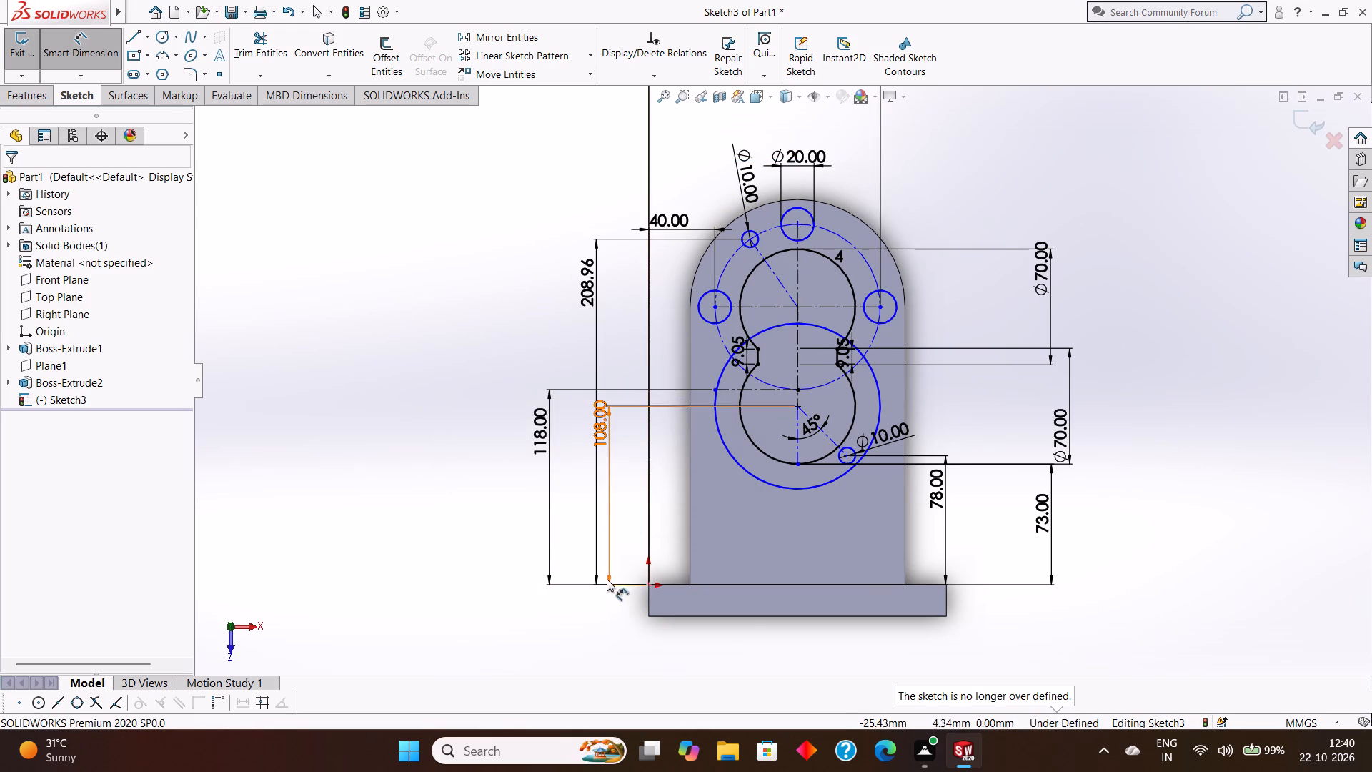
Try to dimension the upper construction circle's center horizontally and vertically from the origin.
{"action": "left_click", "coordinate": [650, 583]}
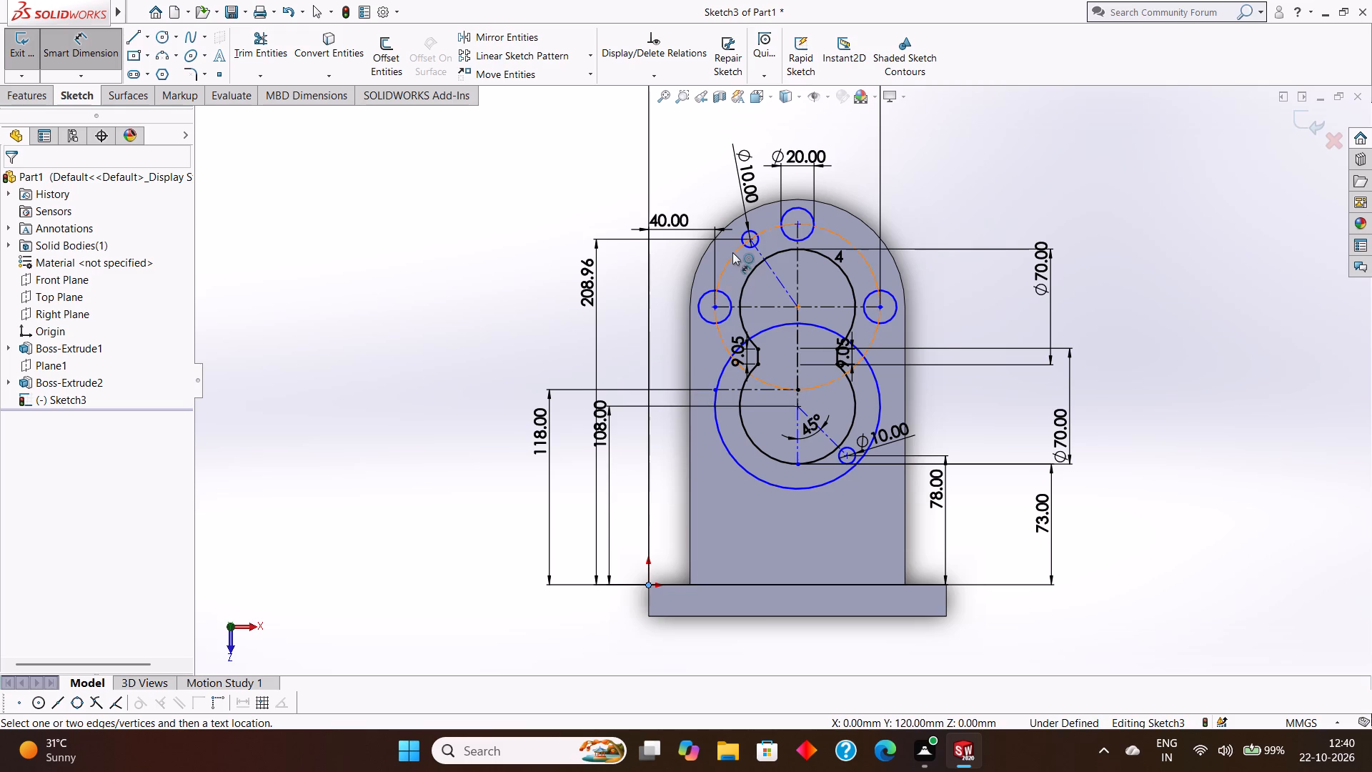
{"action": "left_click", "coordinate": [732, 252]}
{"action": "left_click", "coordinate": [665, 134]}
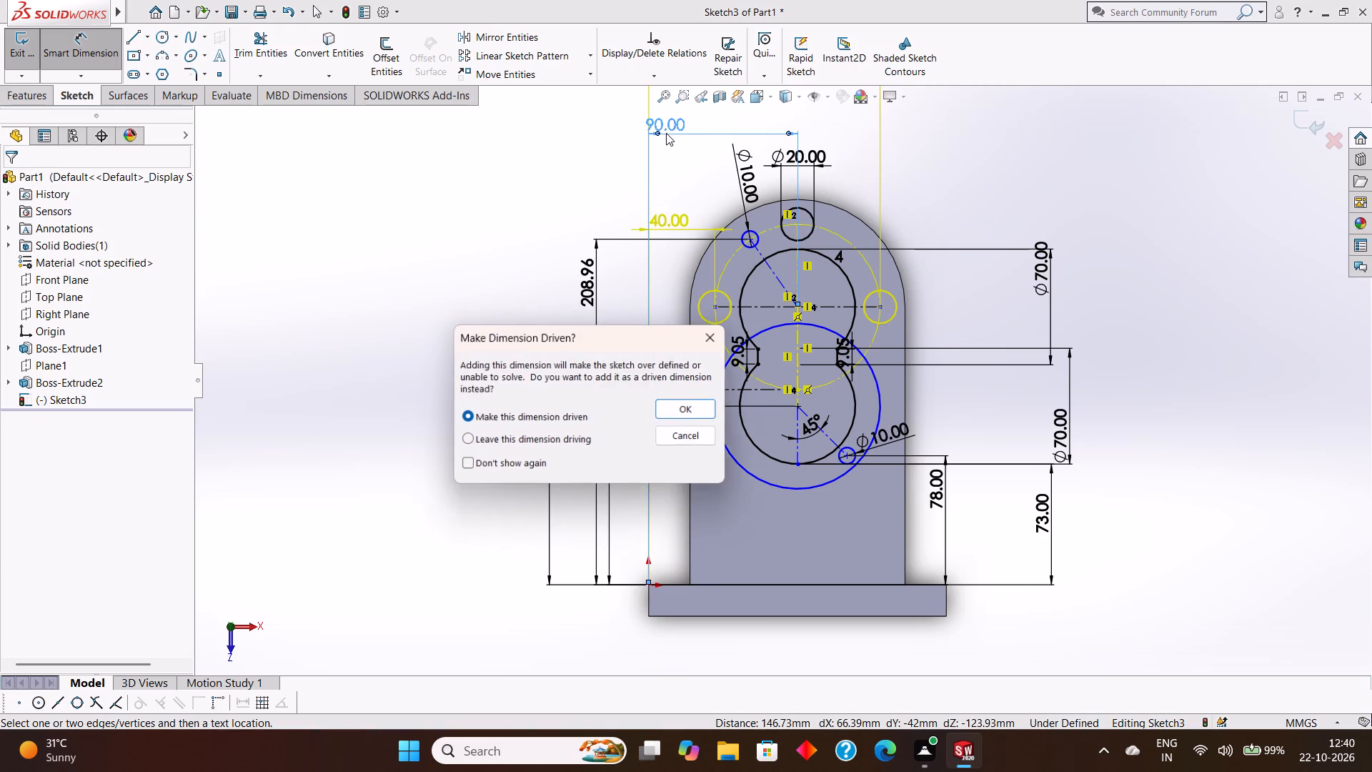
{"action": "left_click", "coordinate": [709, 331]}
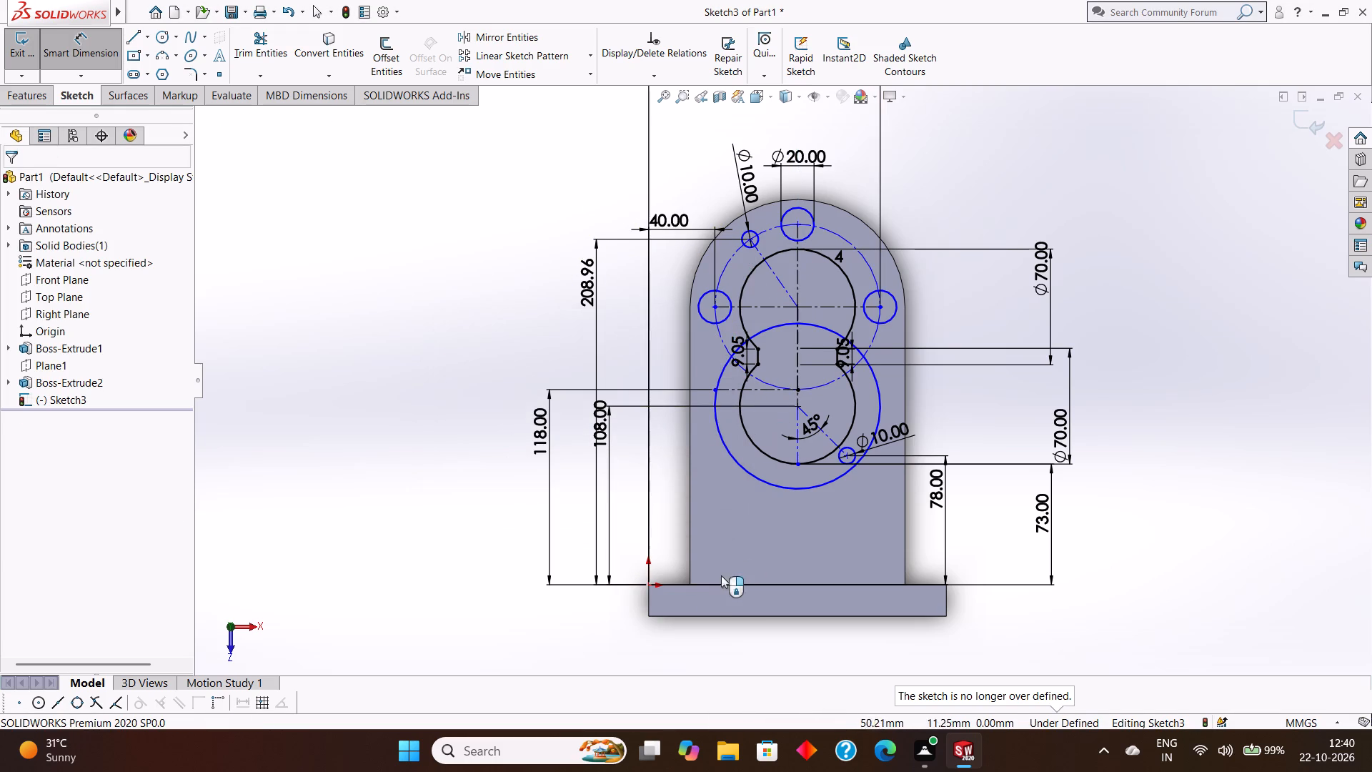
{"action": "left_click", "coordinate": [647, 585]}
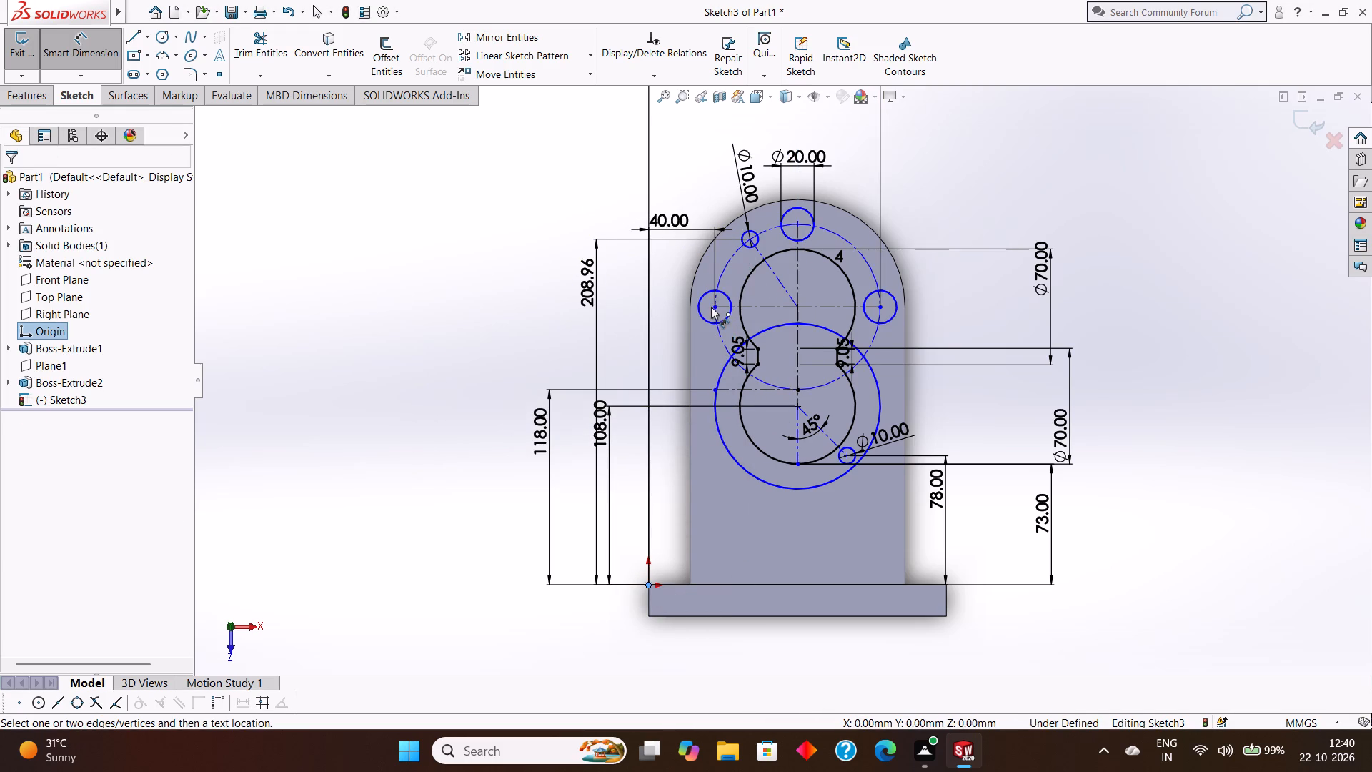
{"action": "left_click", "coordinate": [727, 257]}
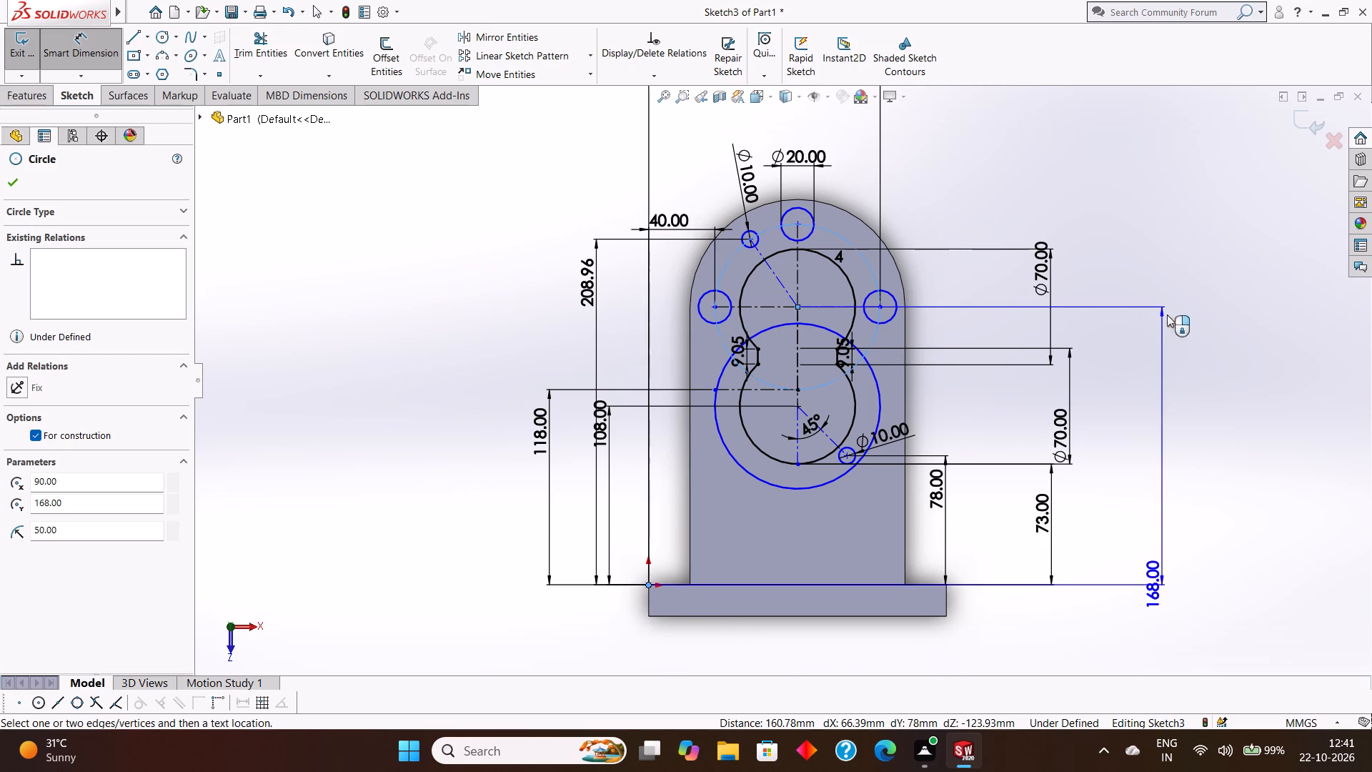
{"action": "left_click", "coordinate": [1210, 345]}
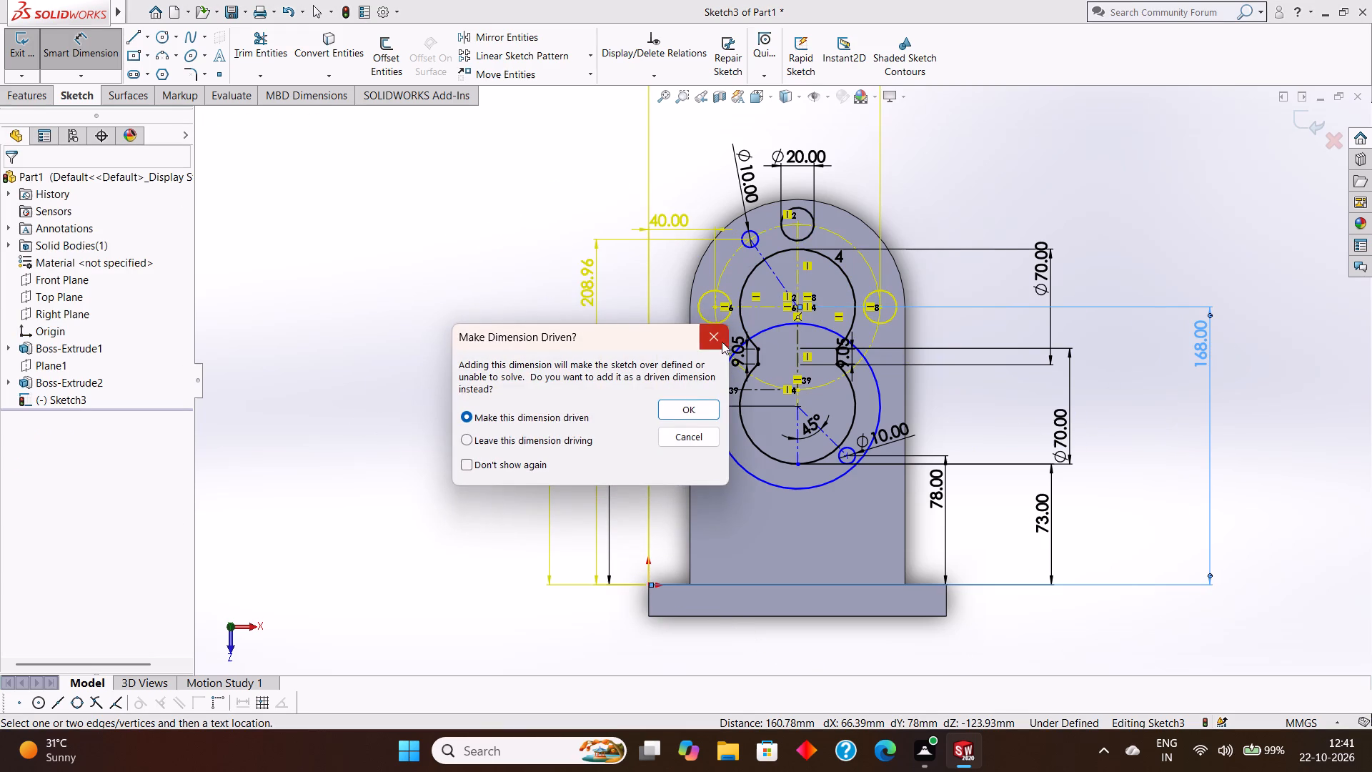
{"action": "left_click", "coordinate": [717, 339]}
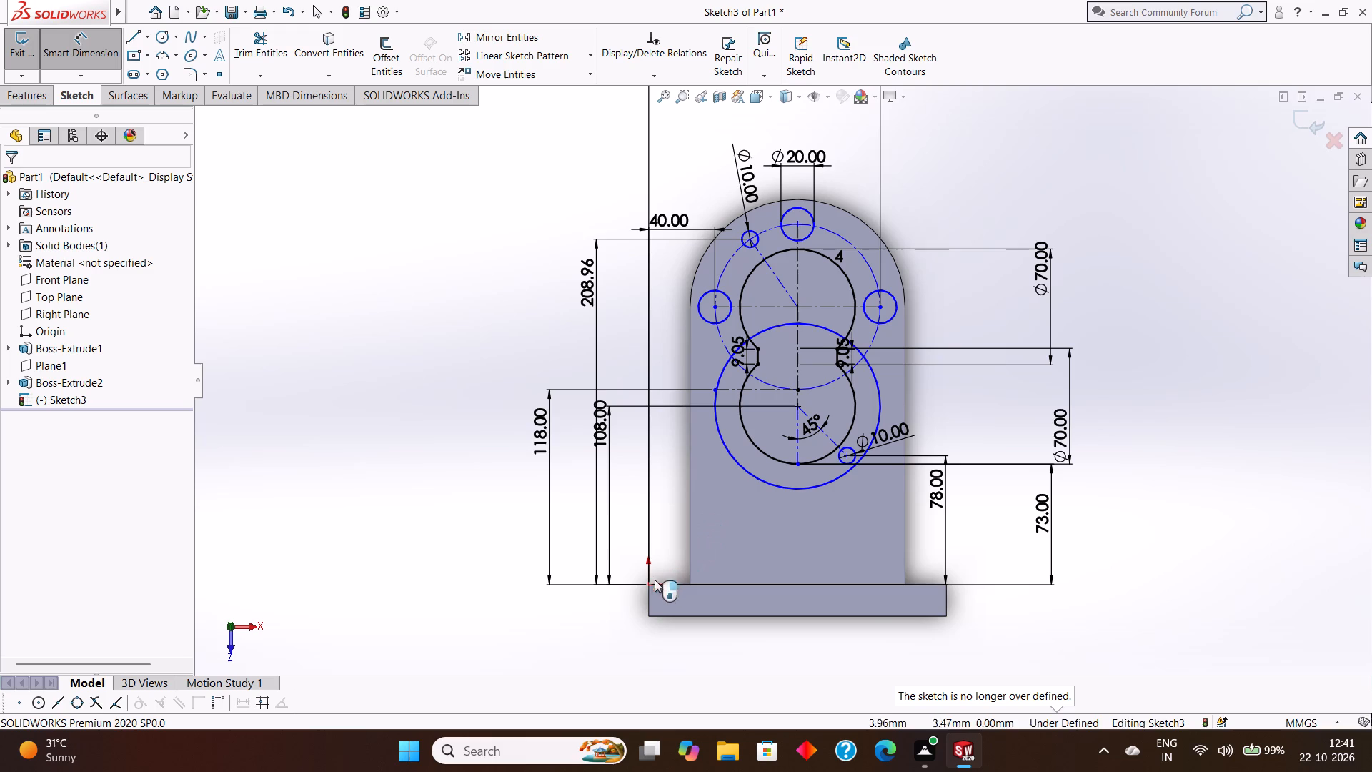
Dimension the upper construction circle's diameter as 100 mm.
{"action": "left_click", "coordinate": [832, 228]}
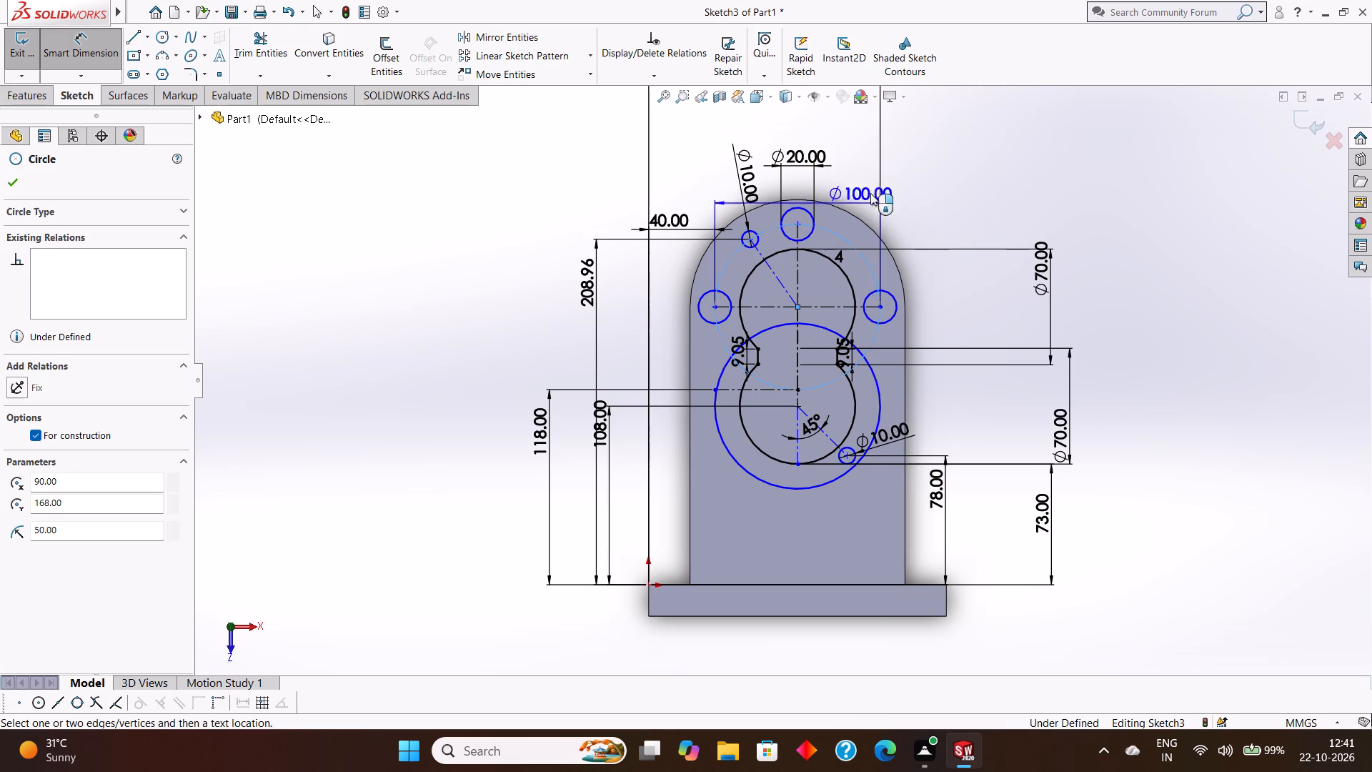
{"action": "left_click", "coordinate": [977, 152]}
{"action": "left_click", "coordinate": [918, 130]}
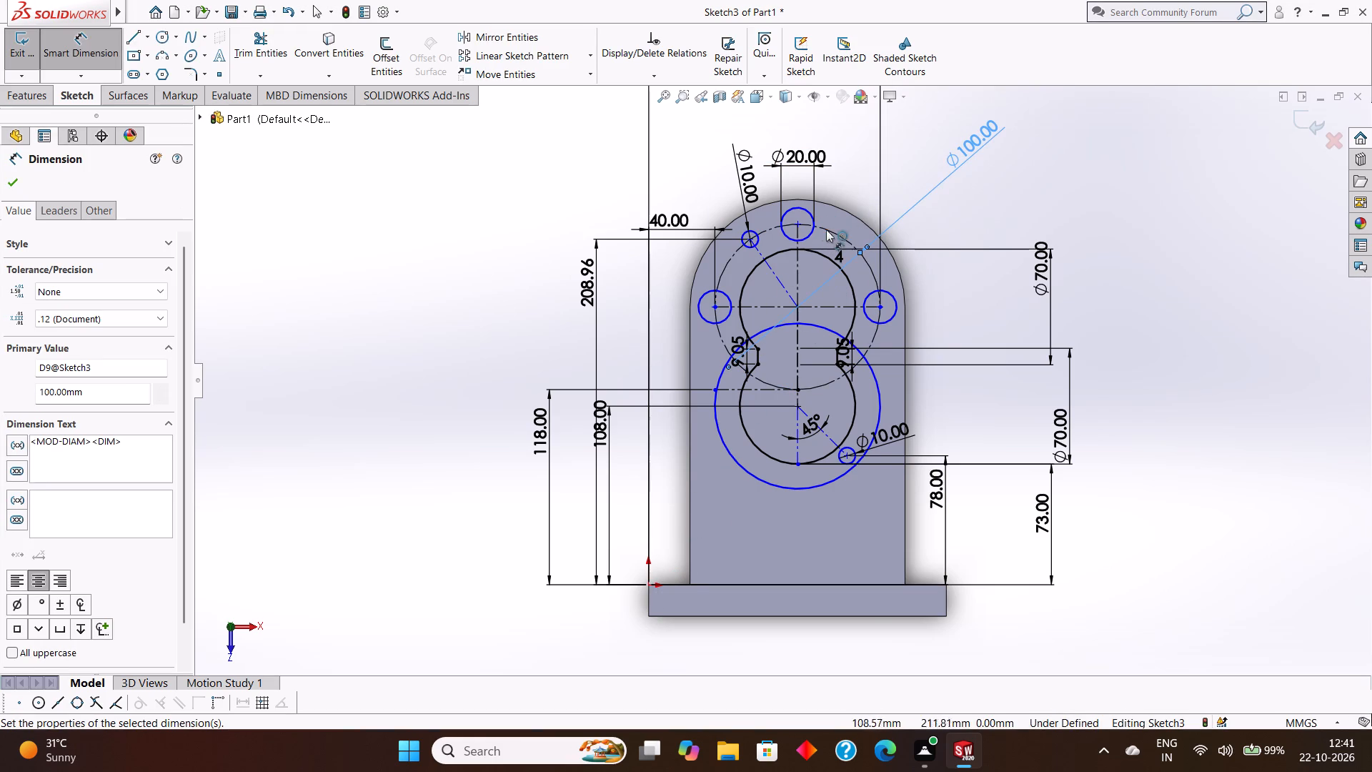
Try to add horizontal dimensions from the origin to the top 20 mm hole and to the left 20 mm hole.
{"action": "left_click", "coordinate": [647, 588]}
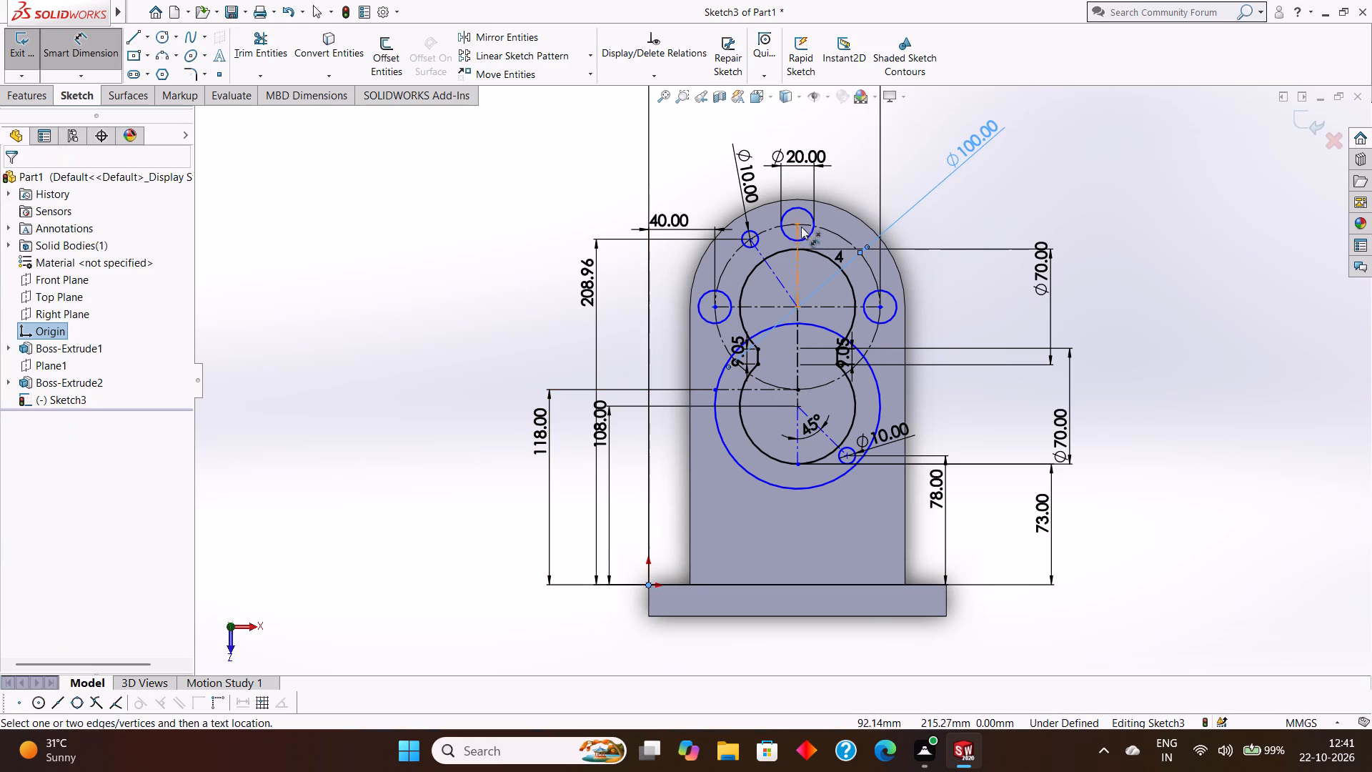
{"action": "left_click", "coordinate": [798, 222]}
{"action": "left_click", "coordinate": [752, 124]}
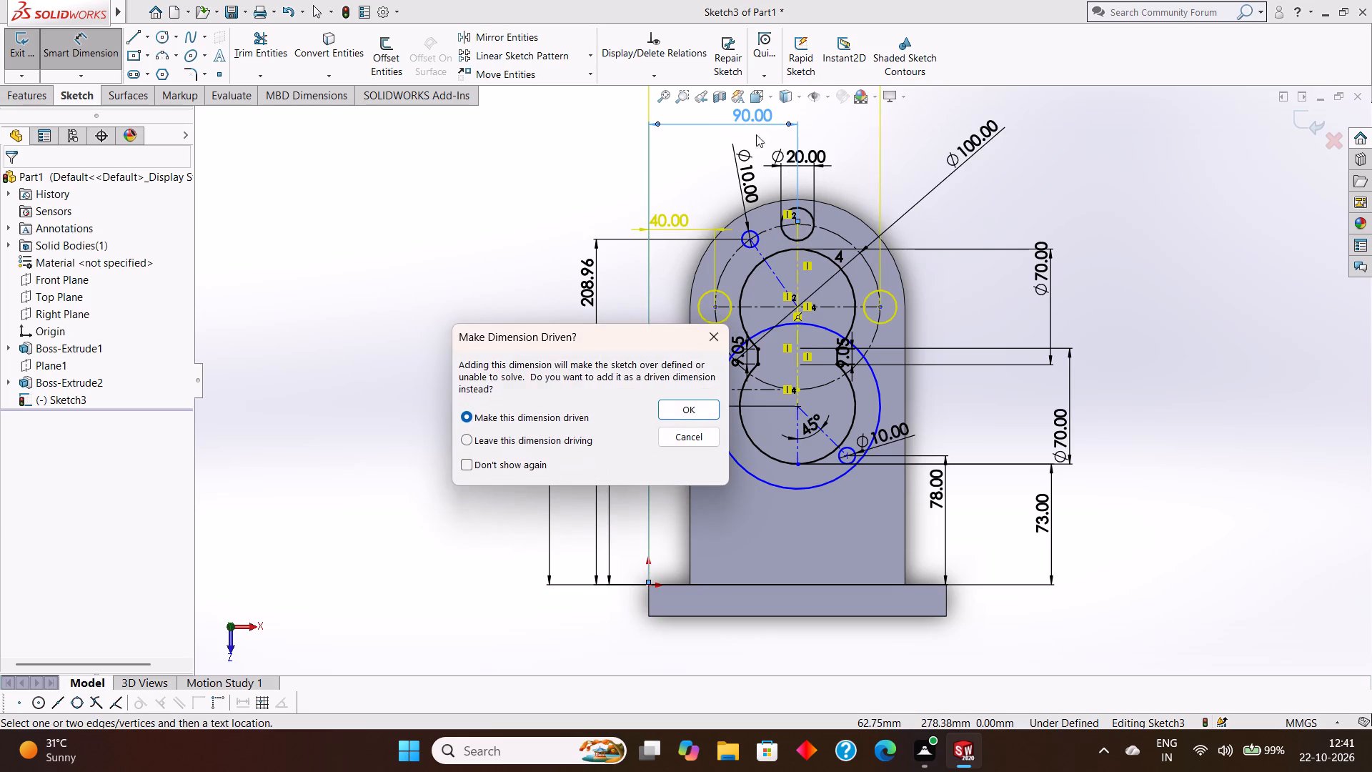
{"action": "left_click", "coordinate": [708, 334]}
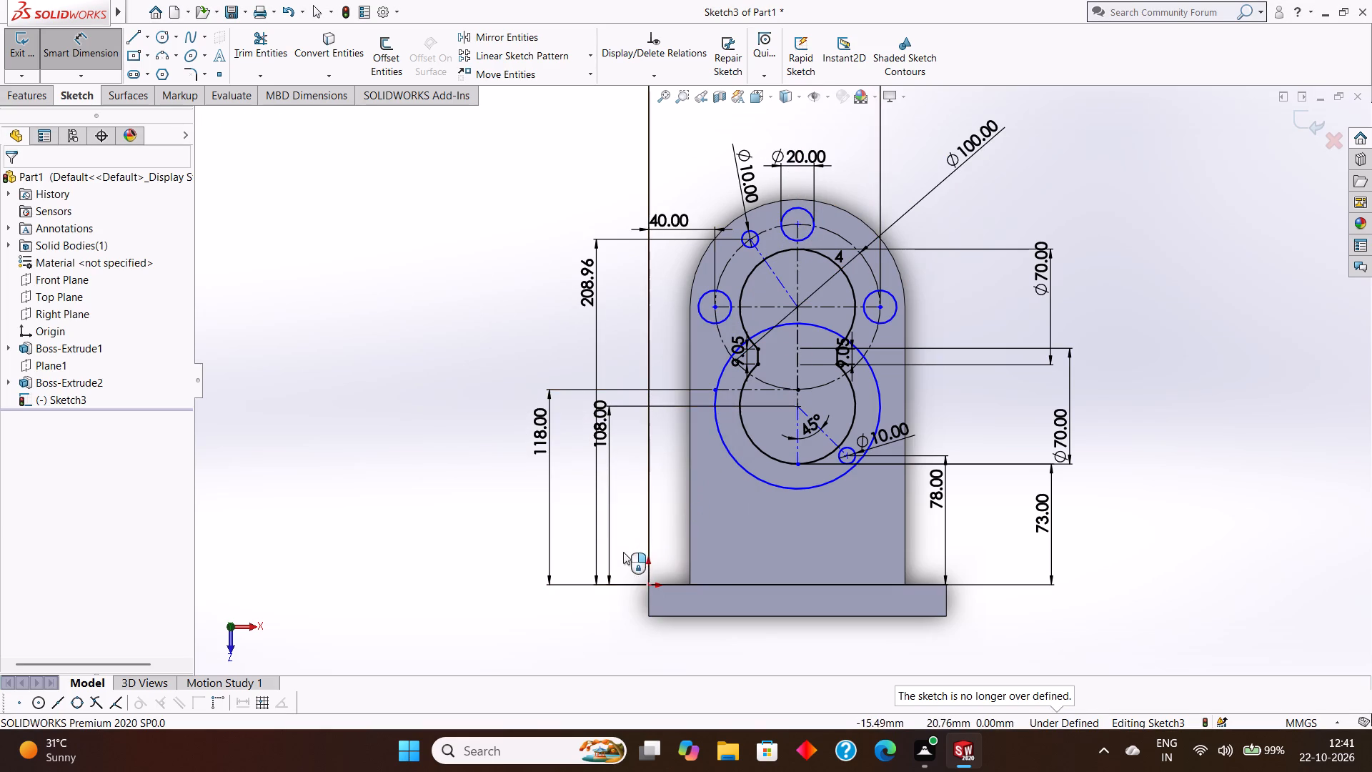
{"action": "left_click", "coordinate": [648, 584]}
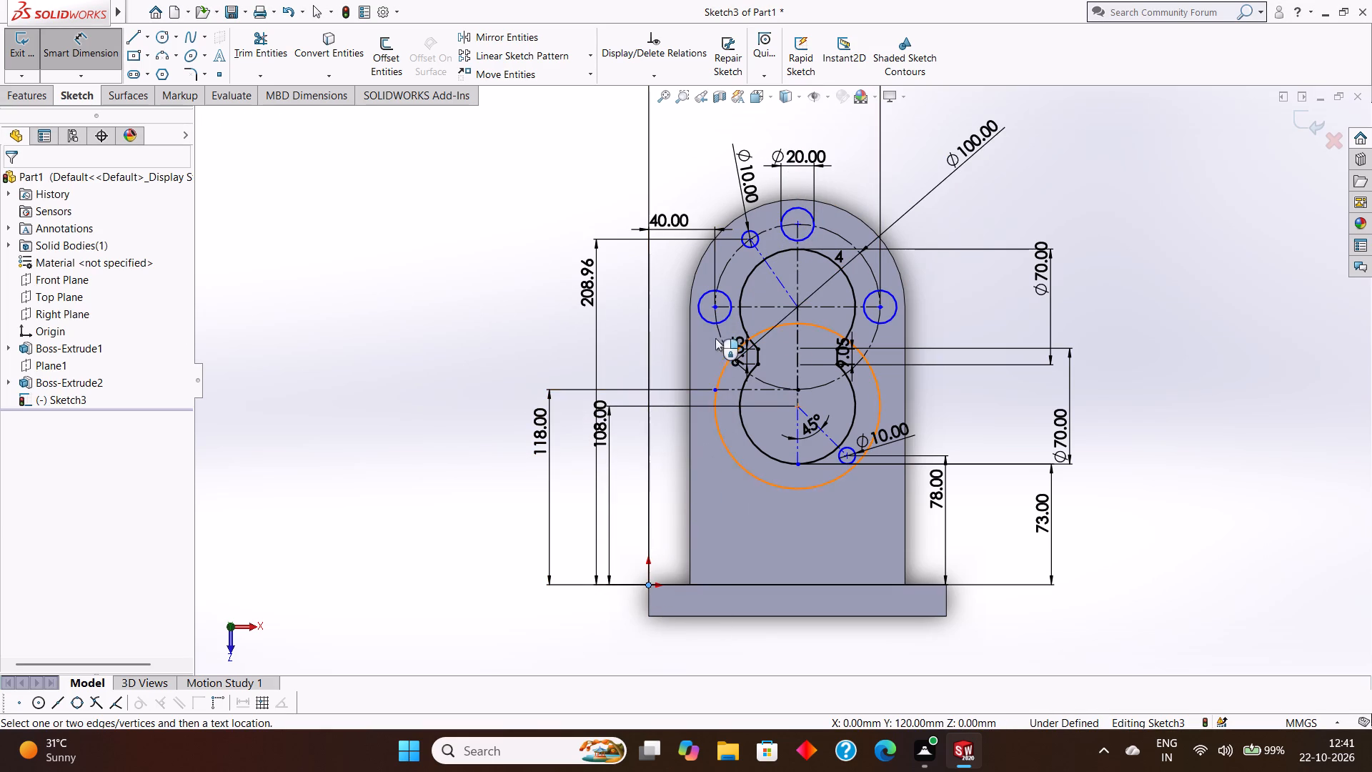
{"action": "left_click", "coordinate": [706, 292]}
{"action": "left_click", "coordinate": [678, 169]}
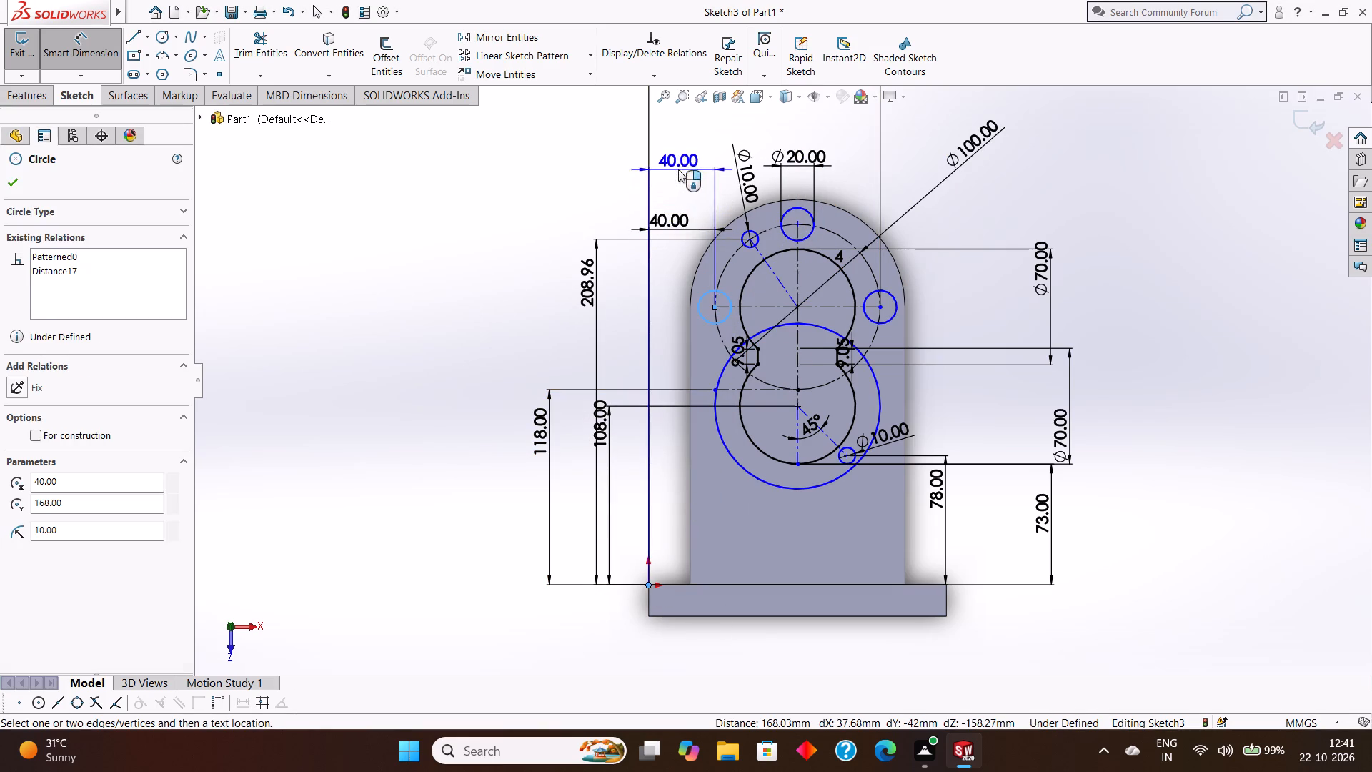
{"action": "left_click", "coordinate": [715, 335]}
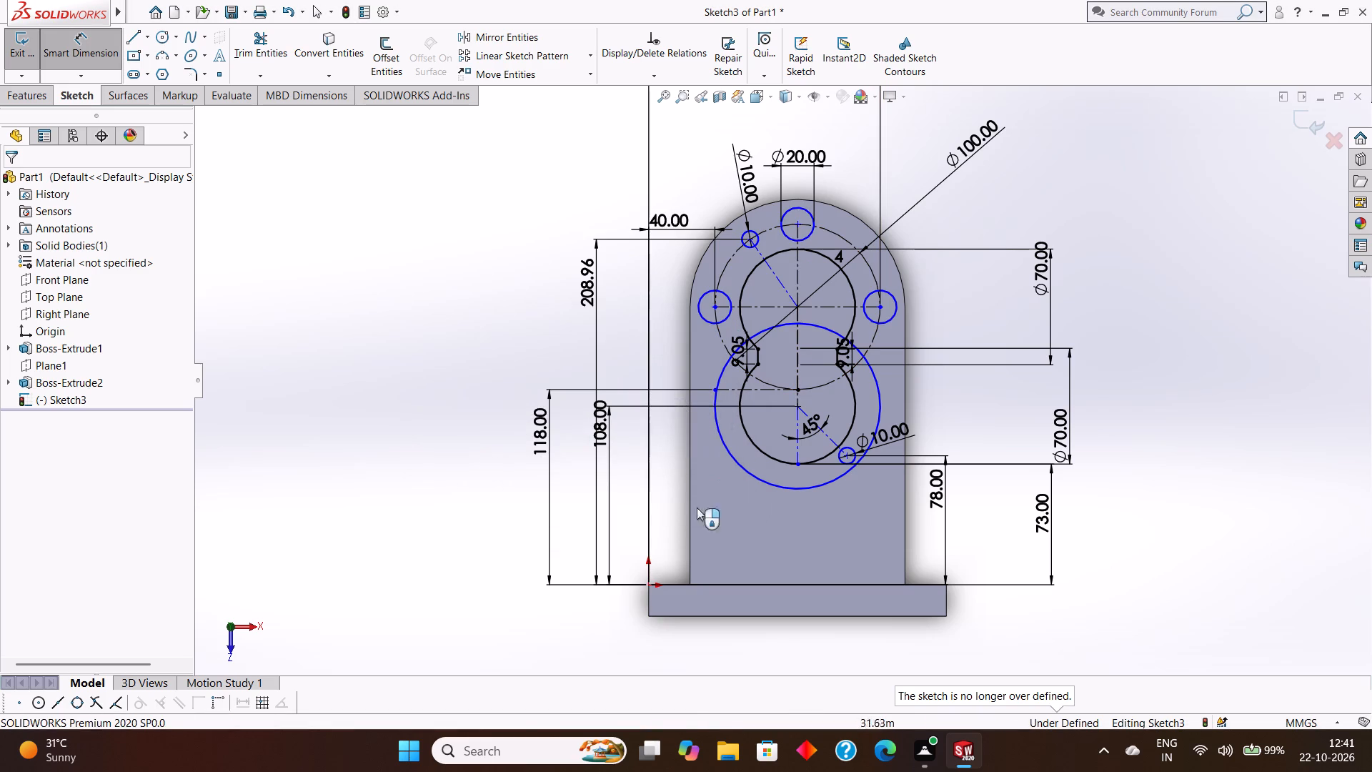
Dimension the top 20 mm hole's center at a height of 218 mm above the origin.
{"action": "left_click", "coordinate": [650, 586]}
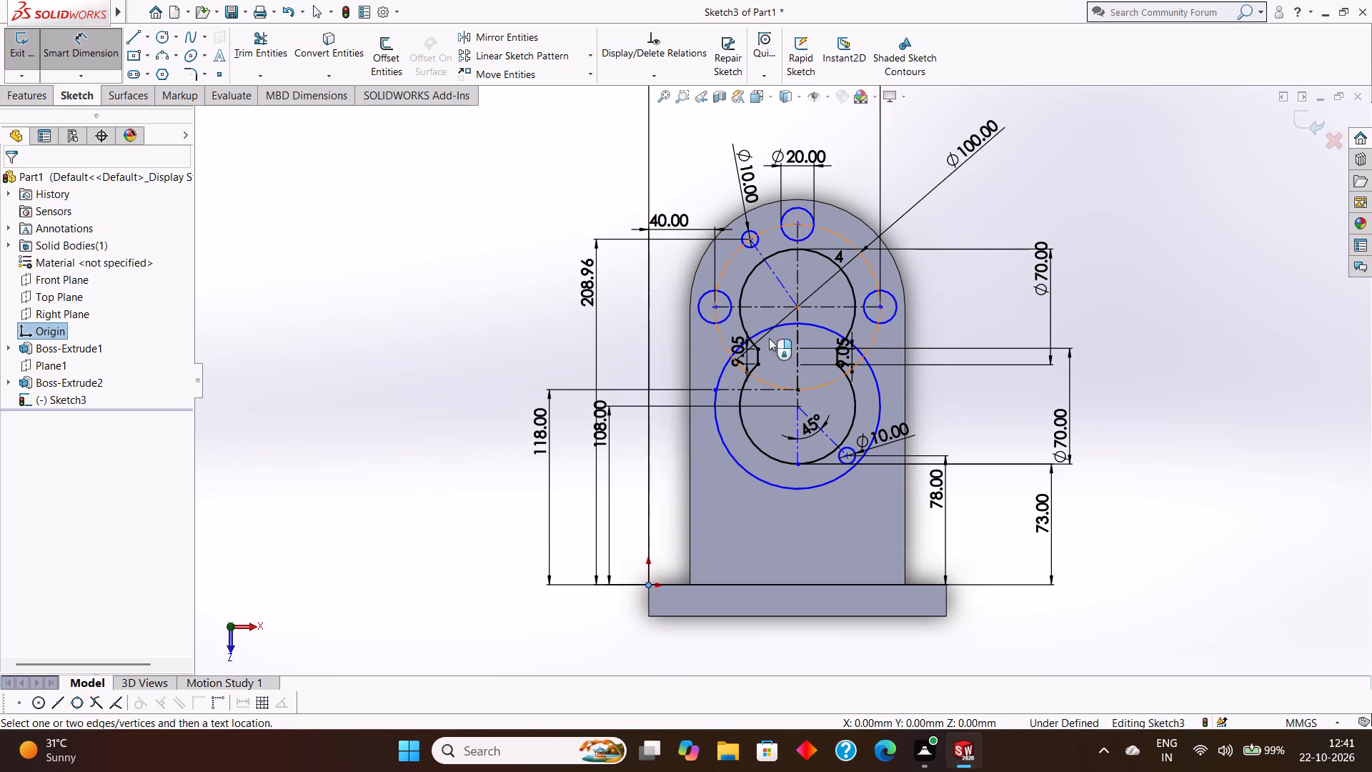
{"action": "left_click", "coordinate": [796, 204]}
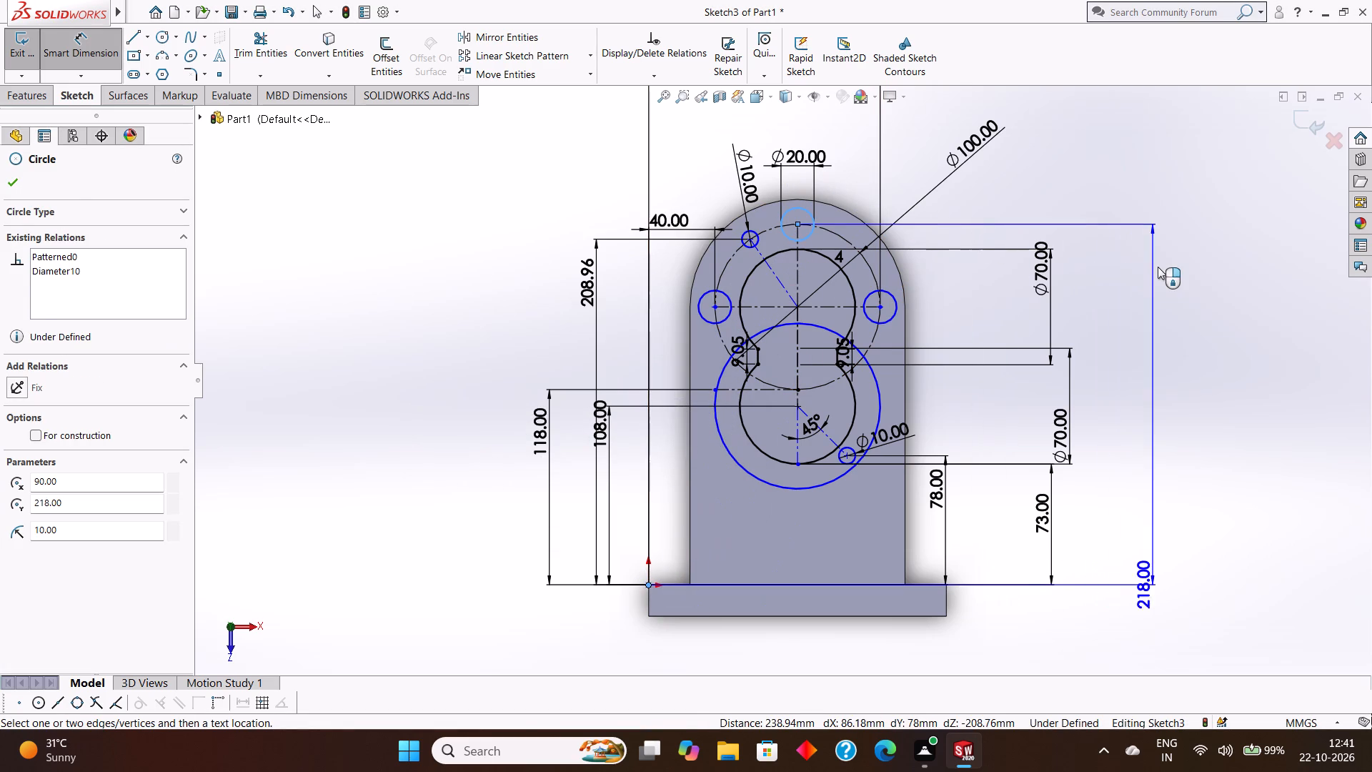
{"action": "left_click", "coordinate": [1162, 267]}
{"action": "left_click", "coordinate": [1107, 247]}
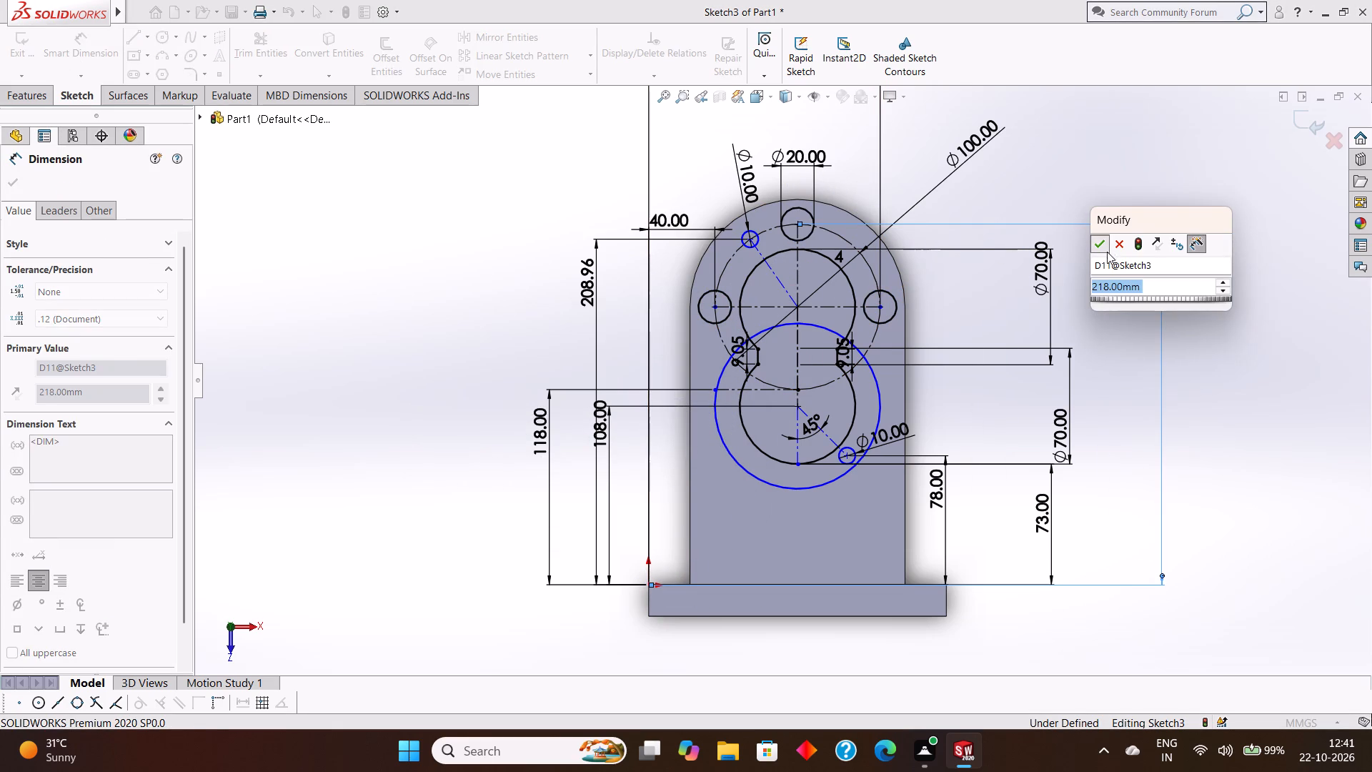
{"action": "left_click", "coordinate": [14, 184]}
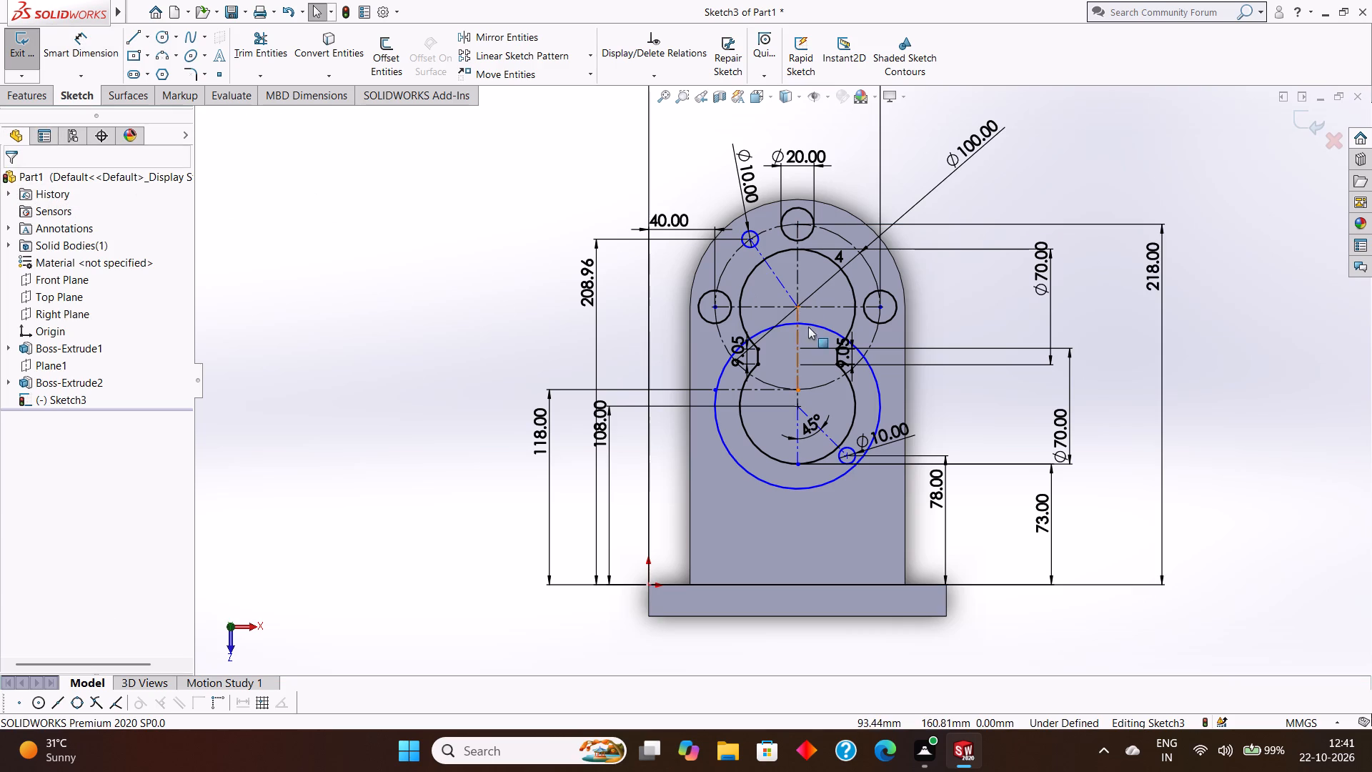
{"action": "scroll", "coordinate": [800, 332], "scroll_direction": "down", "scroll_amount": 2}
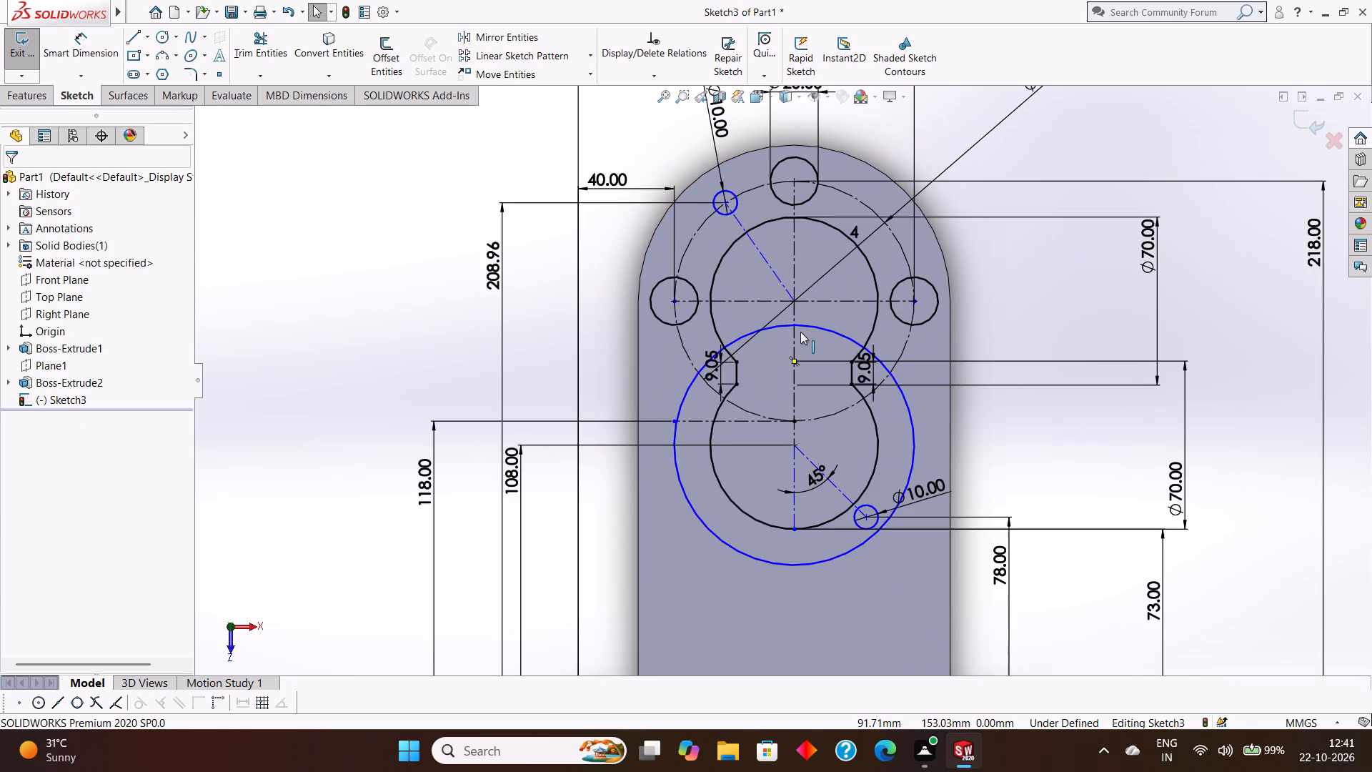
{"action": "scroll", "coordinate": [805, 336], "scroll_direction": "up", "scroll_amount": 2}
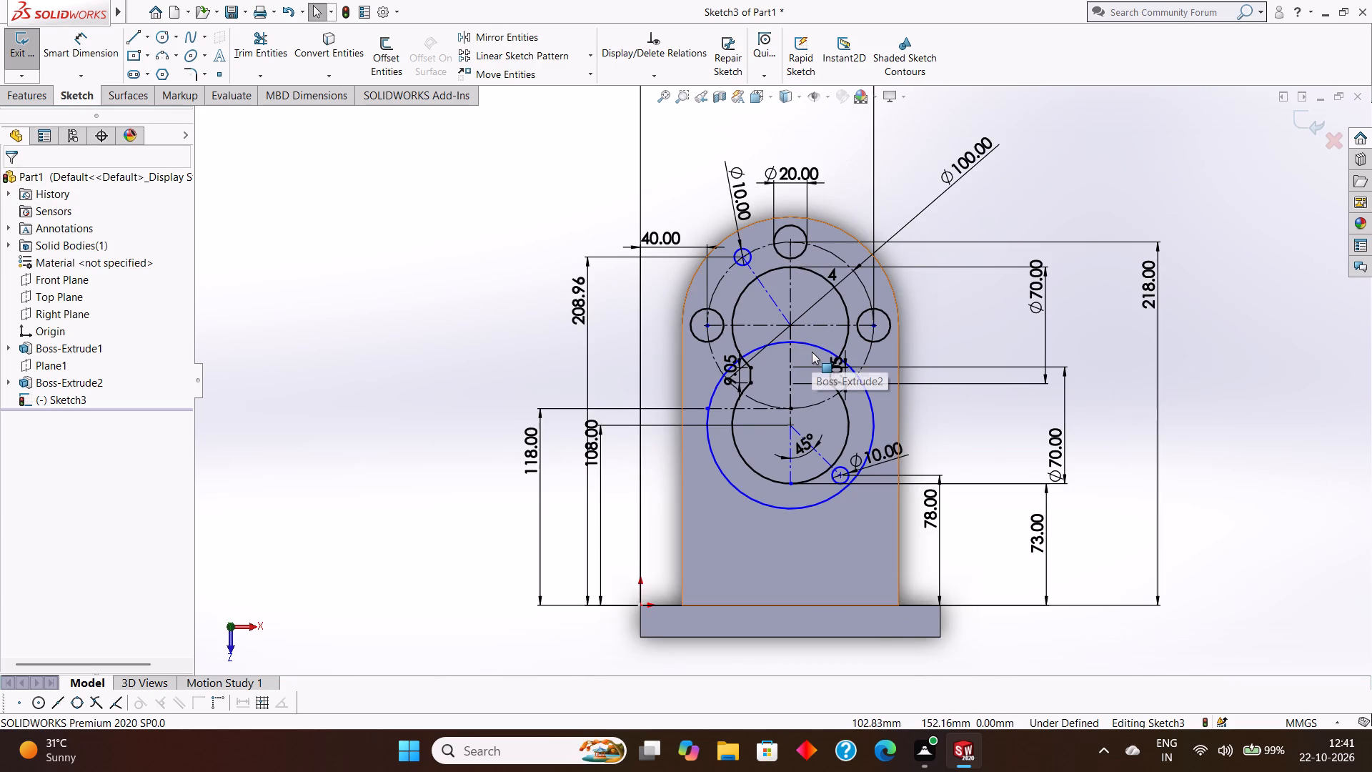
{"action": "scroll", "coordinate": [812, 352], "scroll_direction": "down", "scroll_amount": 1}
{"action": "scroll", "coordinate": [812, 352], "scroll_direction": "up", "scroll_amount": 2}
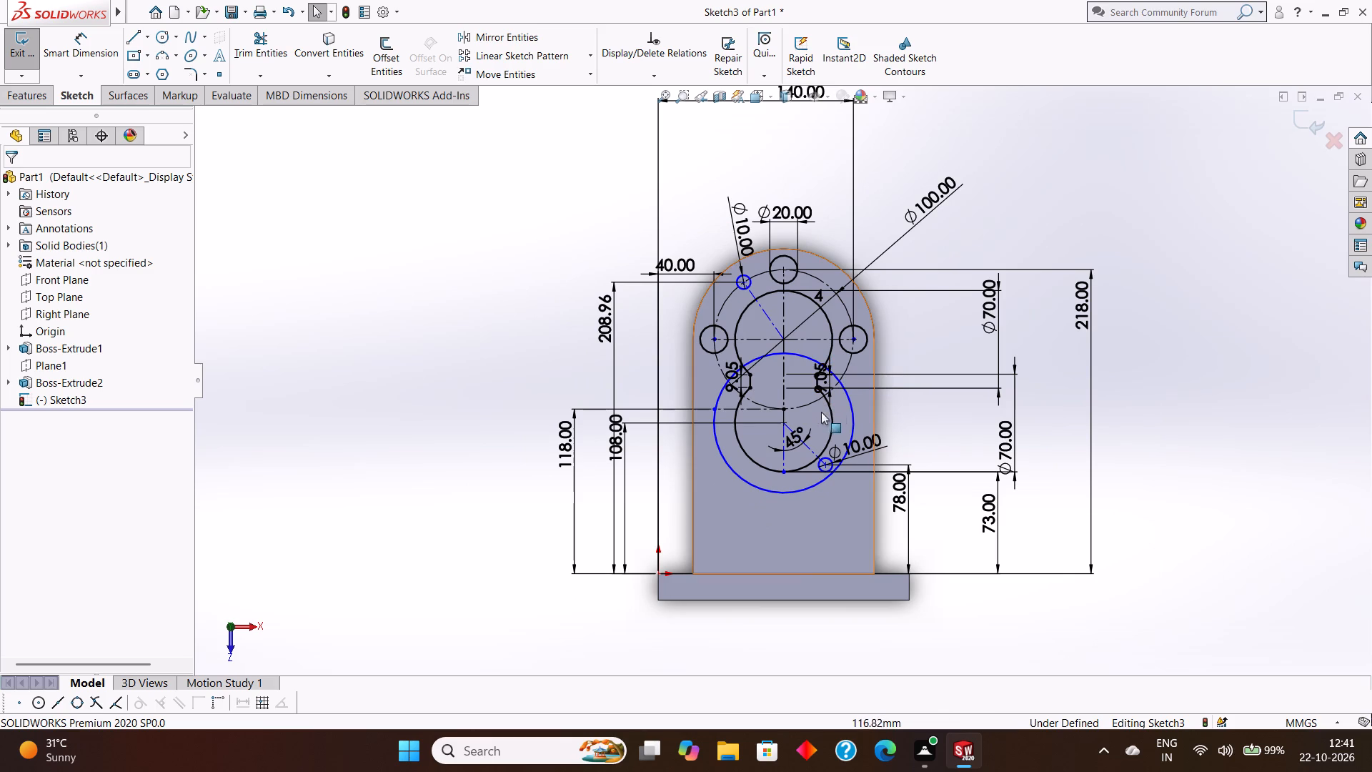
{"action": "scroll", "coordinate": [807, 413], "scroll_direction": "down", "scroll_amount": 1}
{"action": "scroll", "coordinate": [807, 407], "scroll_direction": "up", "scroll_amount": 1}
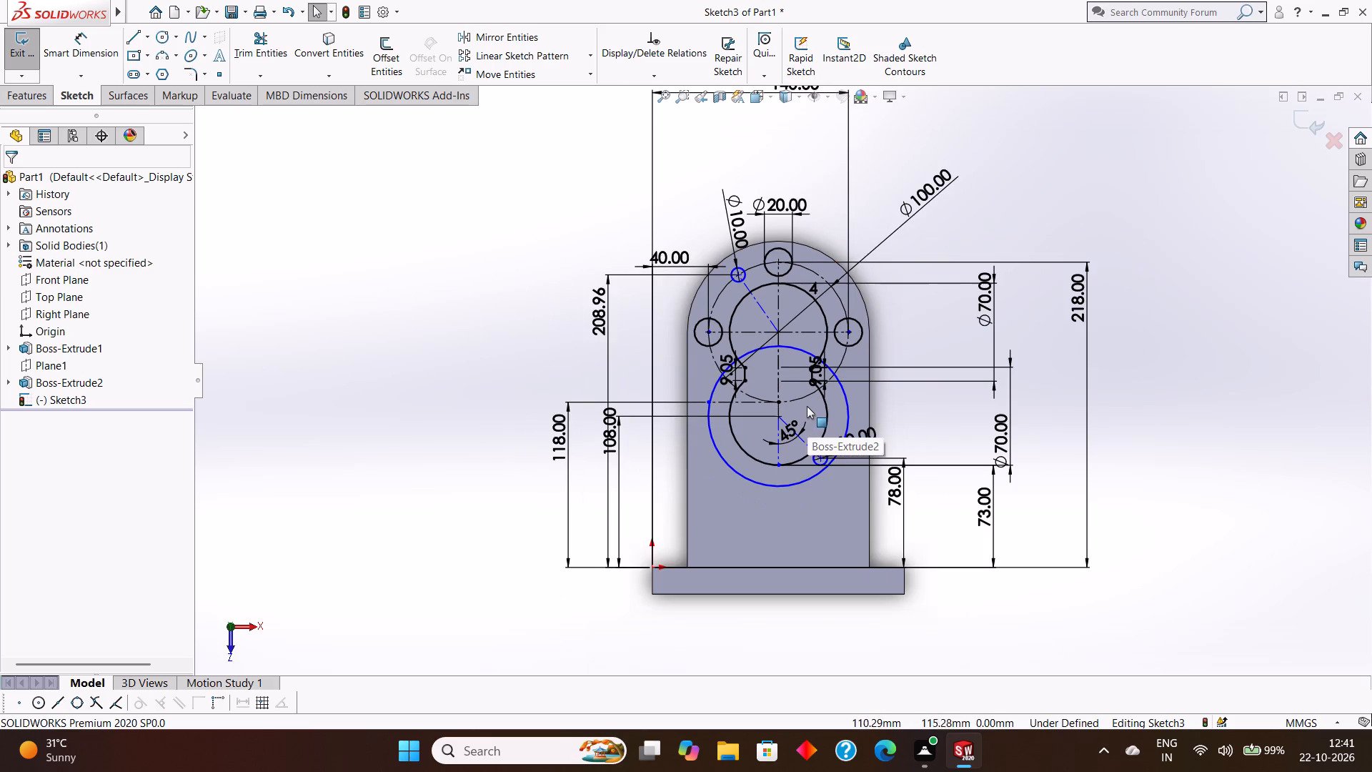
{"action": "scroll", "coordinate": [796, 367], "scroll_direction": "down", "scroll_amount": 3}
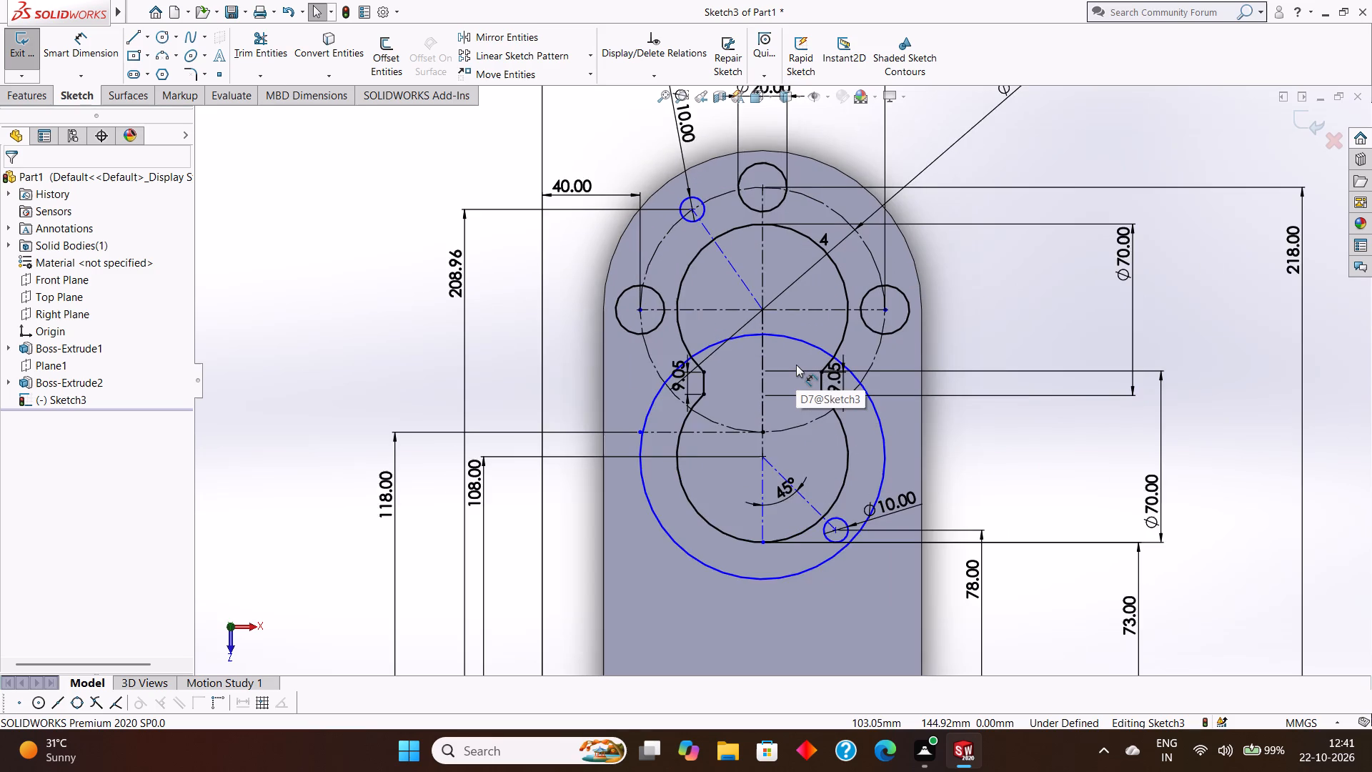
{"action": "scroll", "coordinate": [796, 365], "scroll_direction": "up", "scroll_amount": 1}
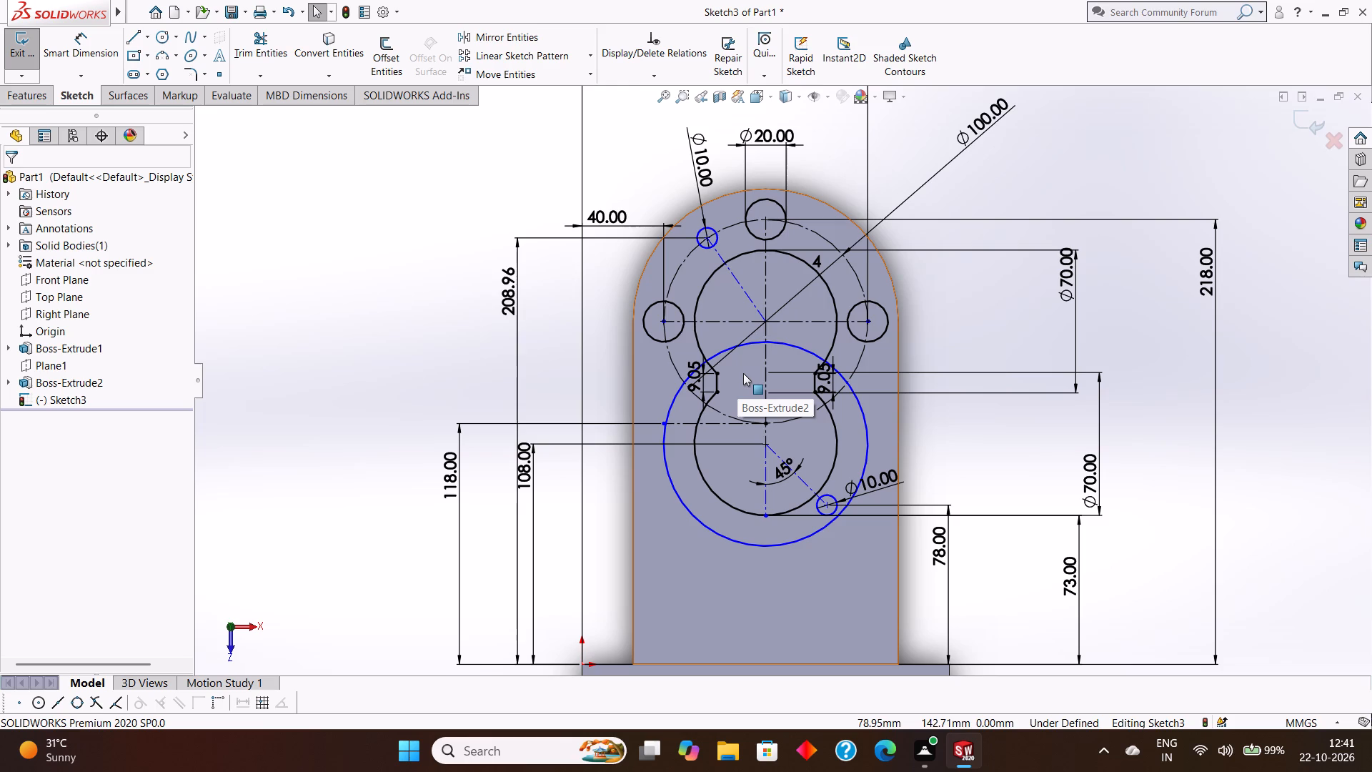
Delete the upper 10 mm circle and the angled construction line running to it from the upper circle's center.
{"action": "key", "text": "Escape"}
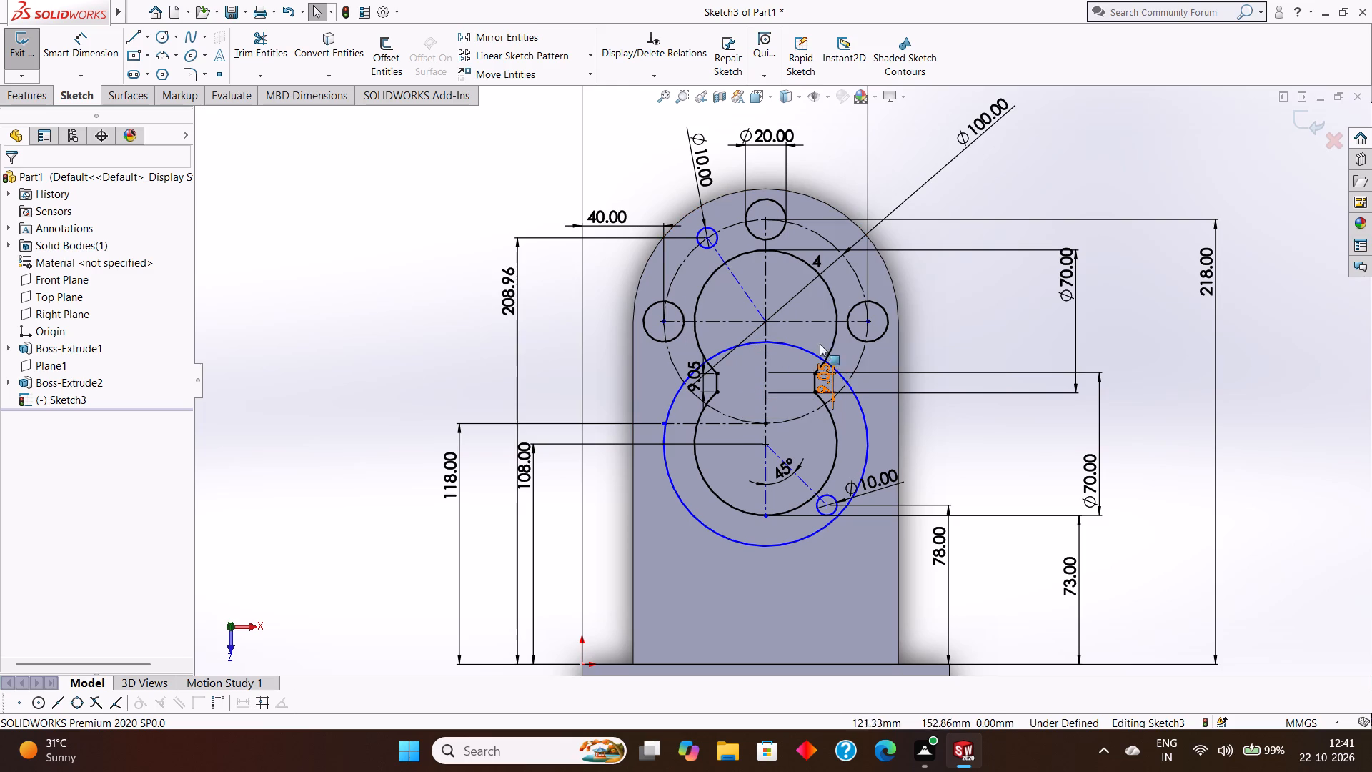
{"action": "right_click", "coordinate": [714, 238]}
{"action": "left_click", "coordinate": [763, 452]}
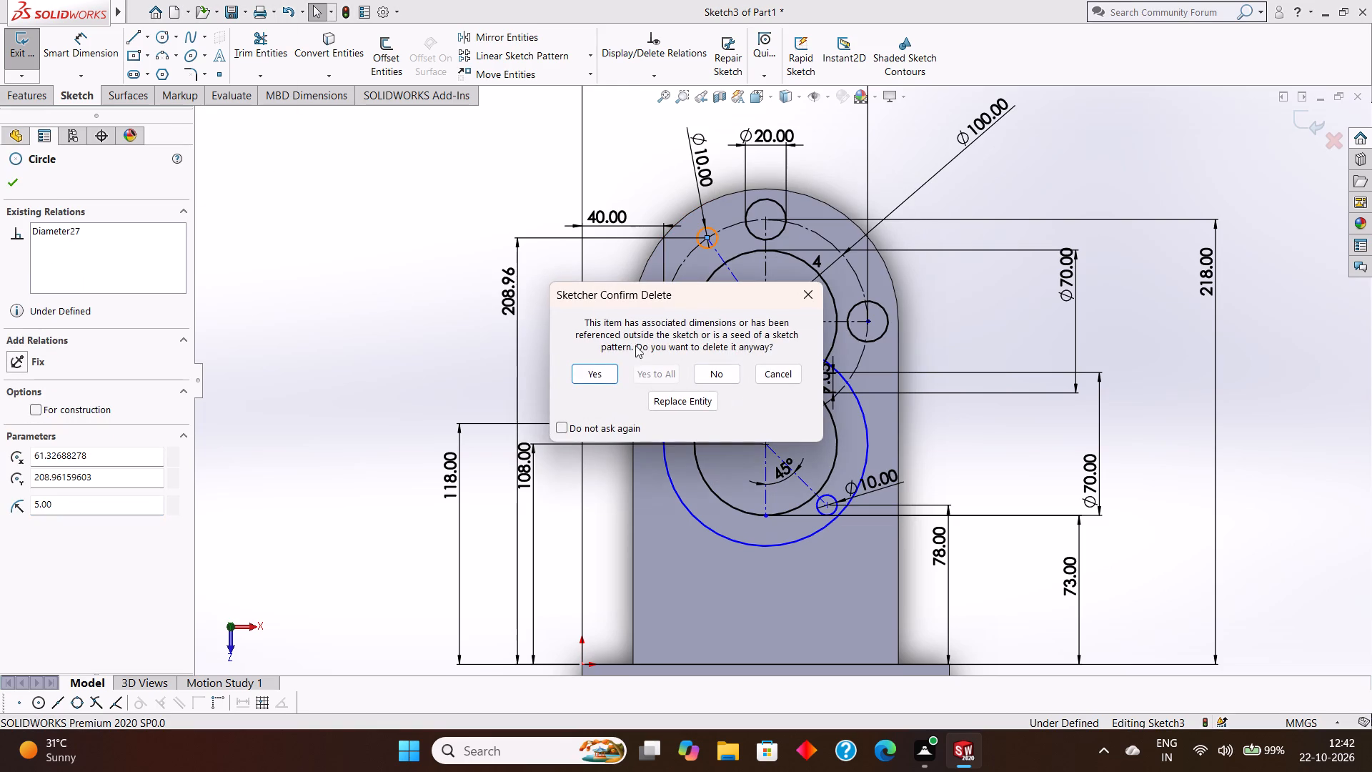
{"action": "left_click", "coordinate": [606, 363]}
{"action": "right_click", "coordinate": [738, 284]}
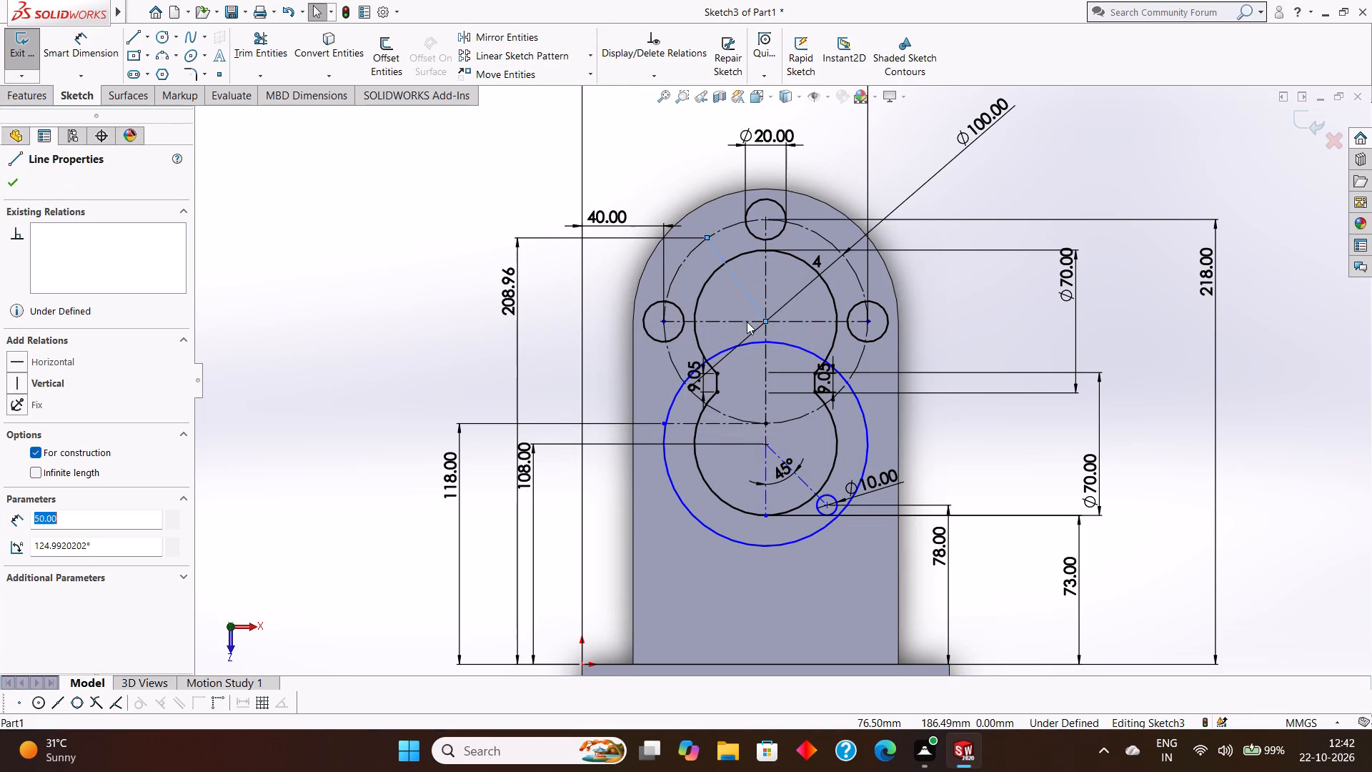
{"action": "left_click", "coordinate": [783, 494]}
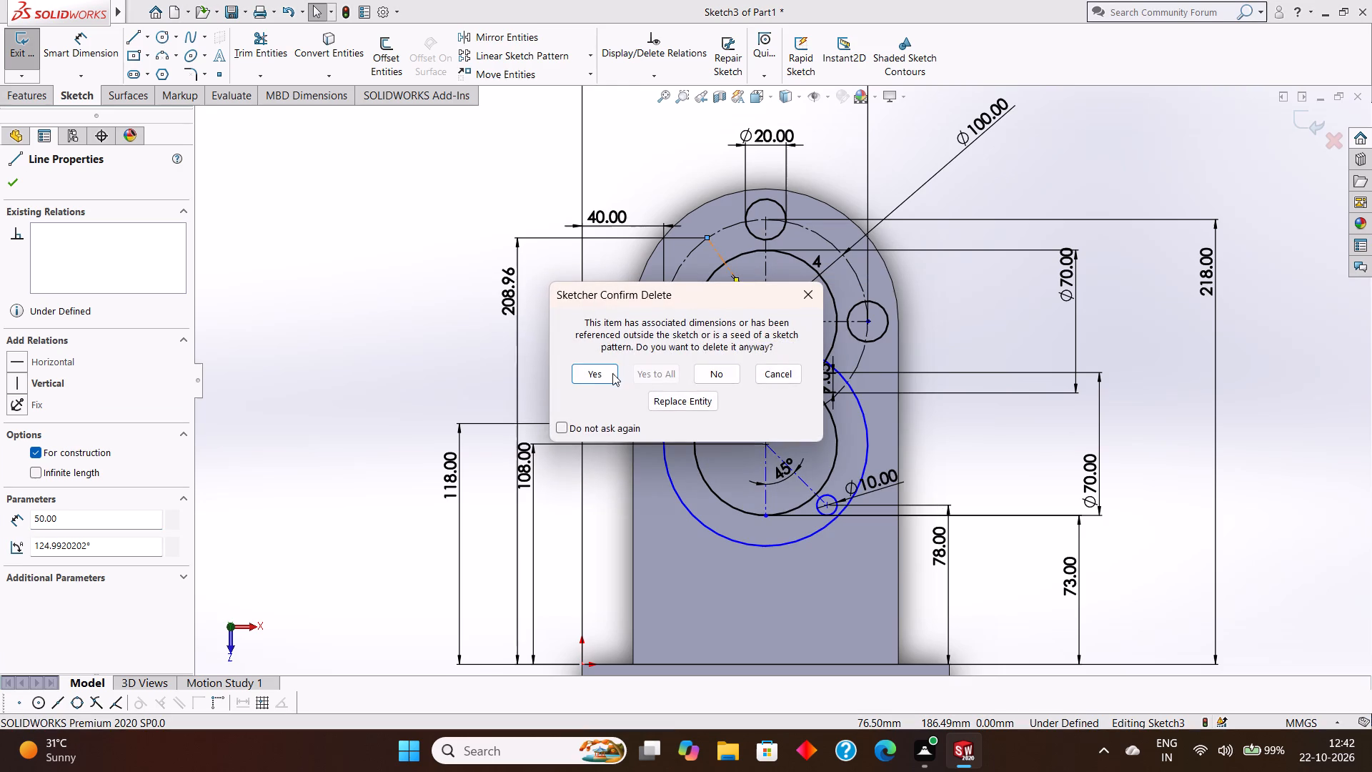
{"action": "left_click", "coordinate": [599, 370]}
Delete the lower 45° construction line and the 10 mm circle at its end.
{"action": "scroll", "coordinate": [827, 447], "scroll_direction": "down", "scroll_amount": 3}
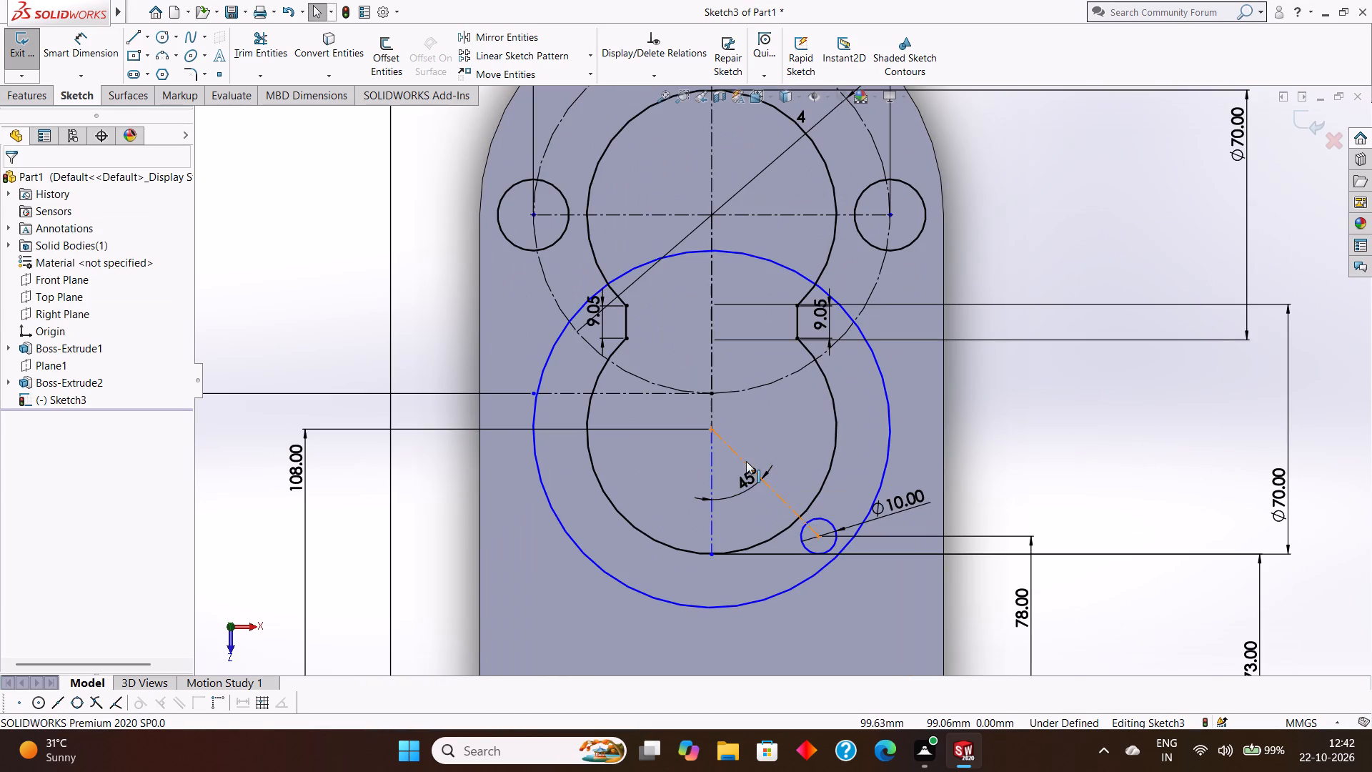
{"action": "right_click", "coordinate": [746, 461]}
{"action": "left_click", "coordinate": [801, 673]}
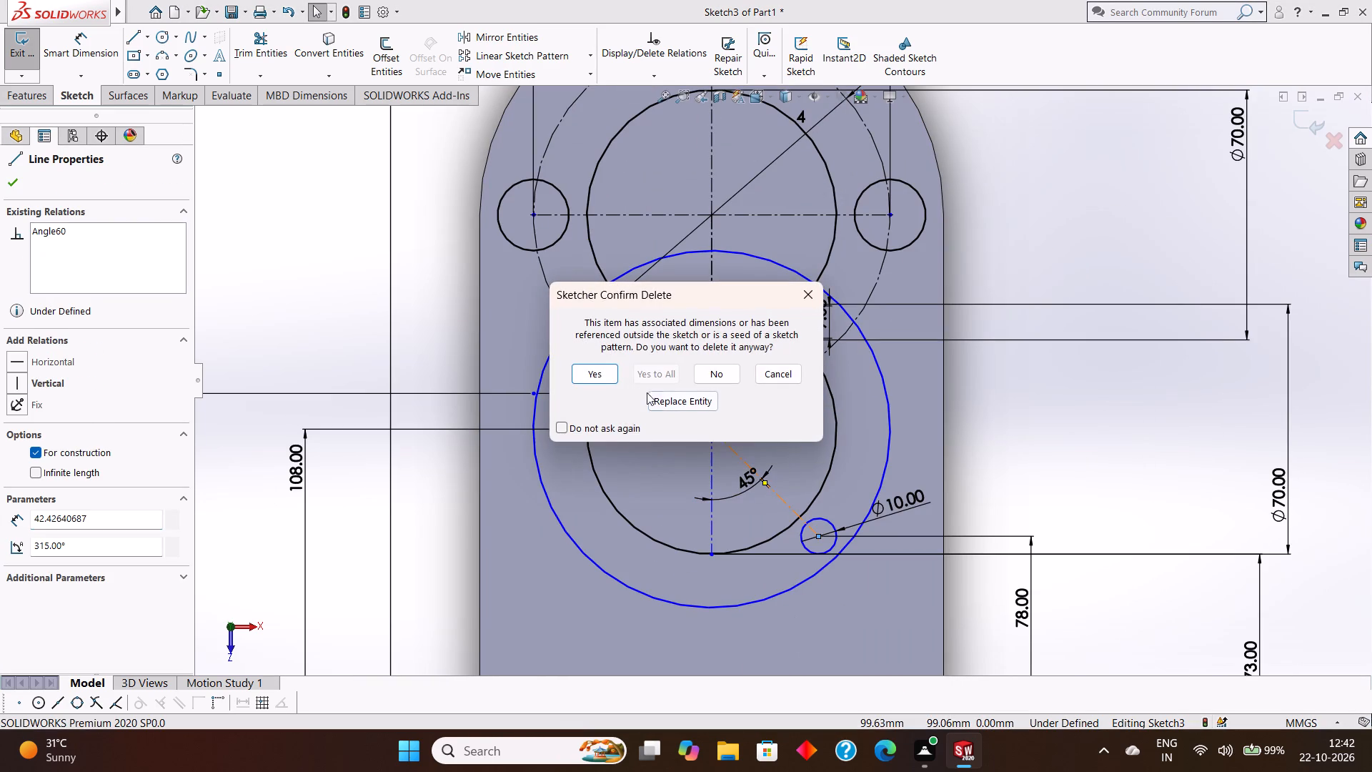
{"action": "left_click", "coordinate": [597, 371]}
{"action": "right_click", "coordinate": [825, 518]}
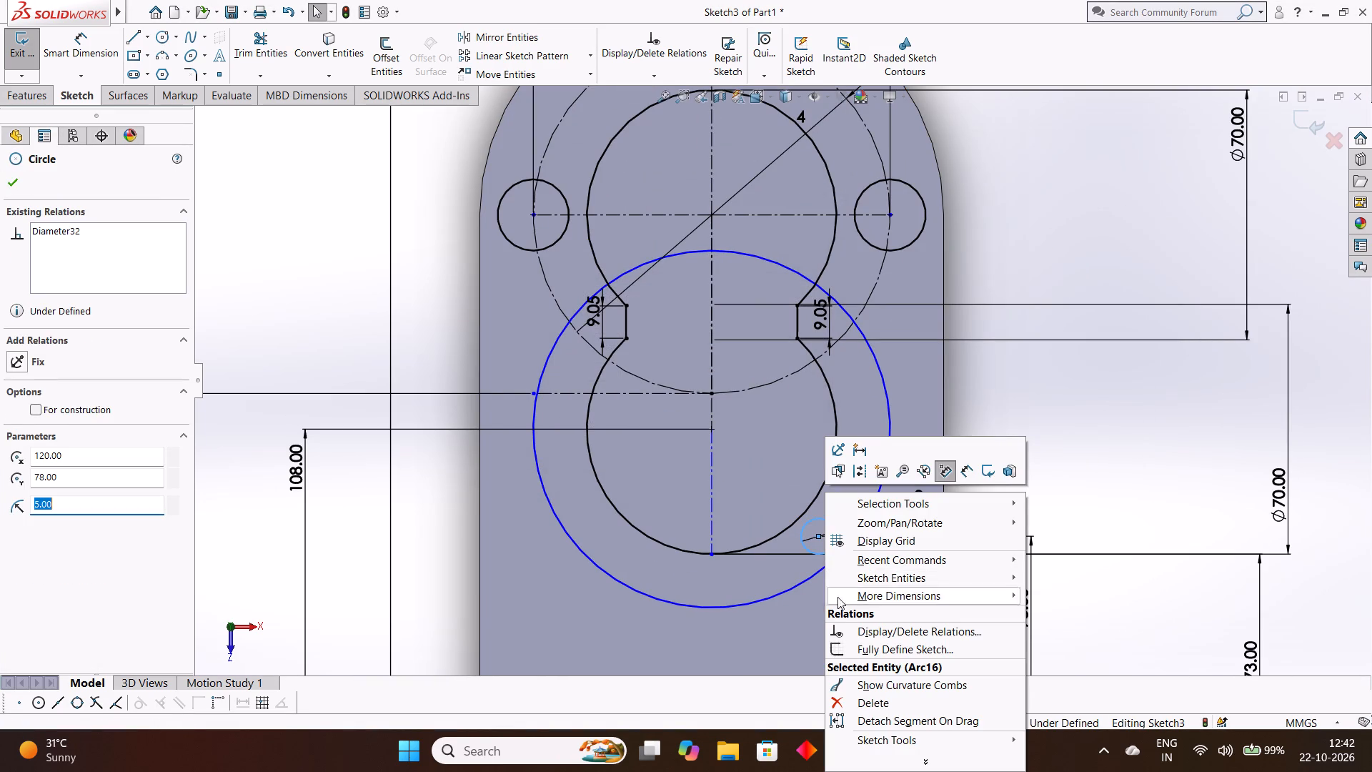
{"action": "left_click", "coordinate": [878, 704]}
{"action": "left_click", "coordinate": [599, 374]}
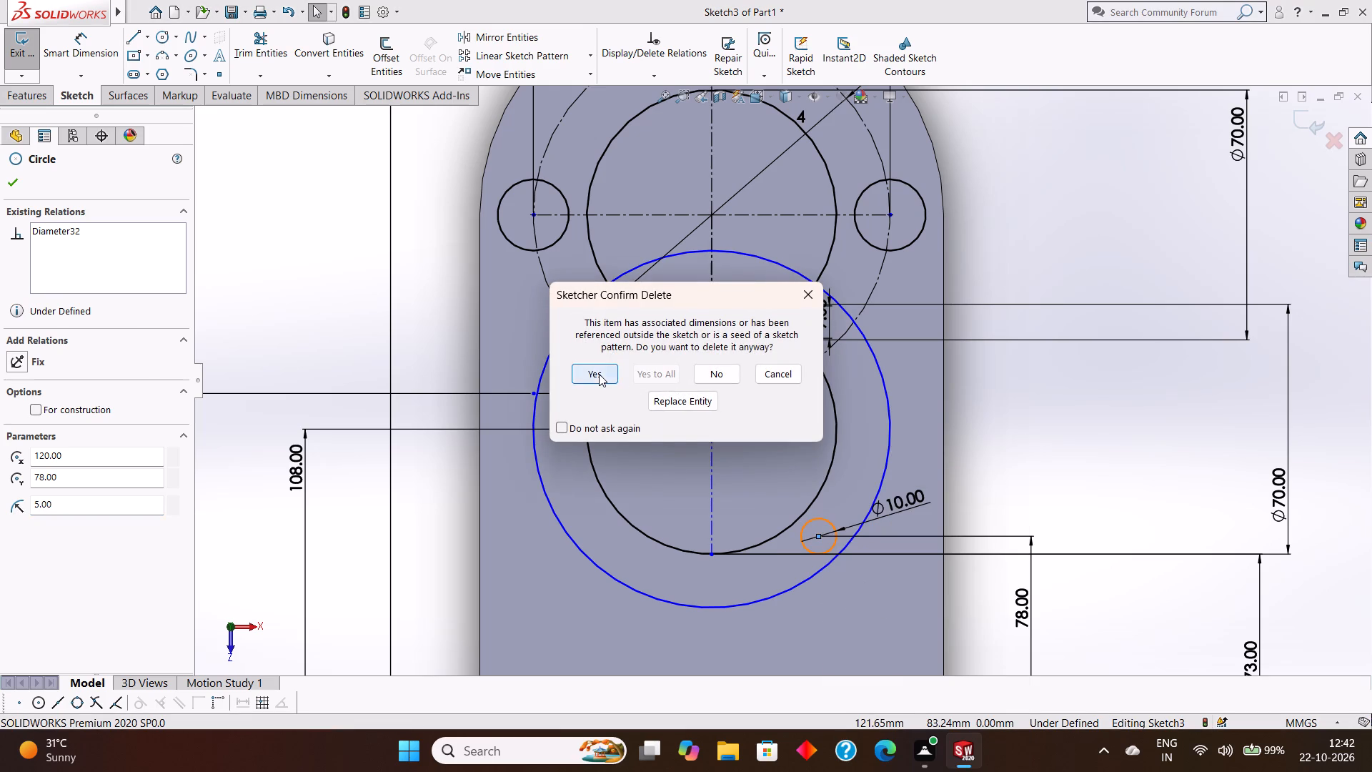
Dimension the lower large circle's diameter as 100 mm.
{"action": "scroll", "coordinate": [640, 371], "scroll_direction": "up", "scroll_amount": 3}
{"action": "left_click", "coordinate": [64, 41]}
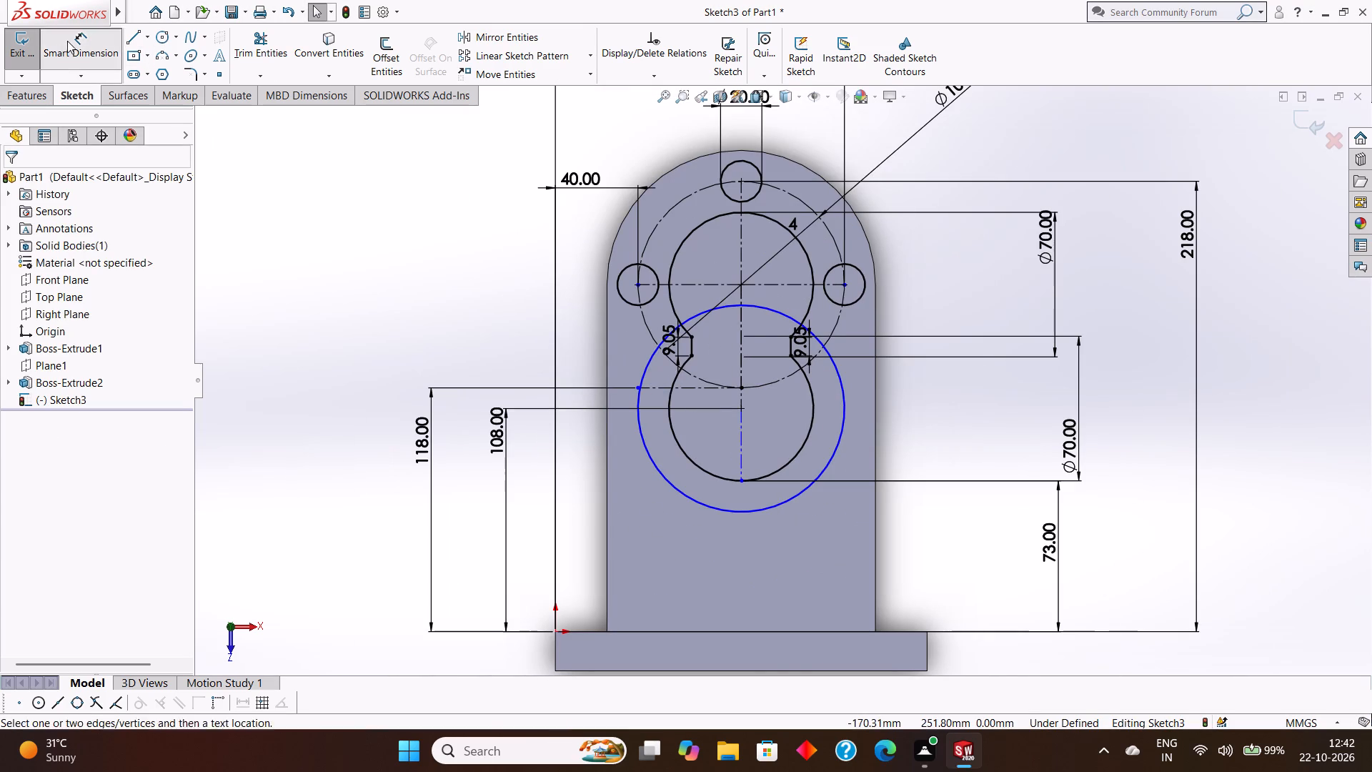
{"action": "left_click", "coordinate": [757, 306]}
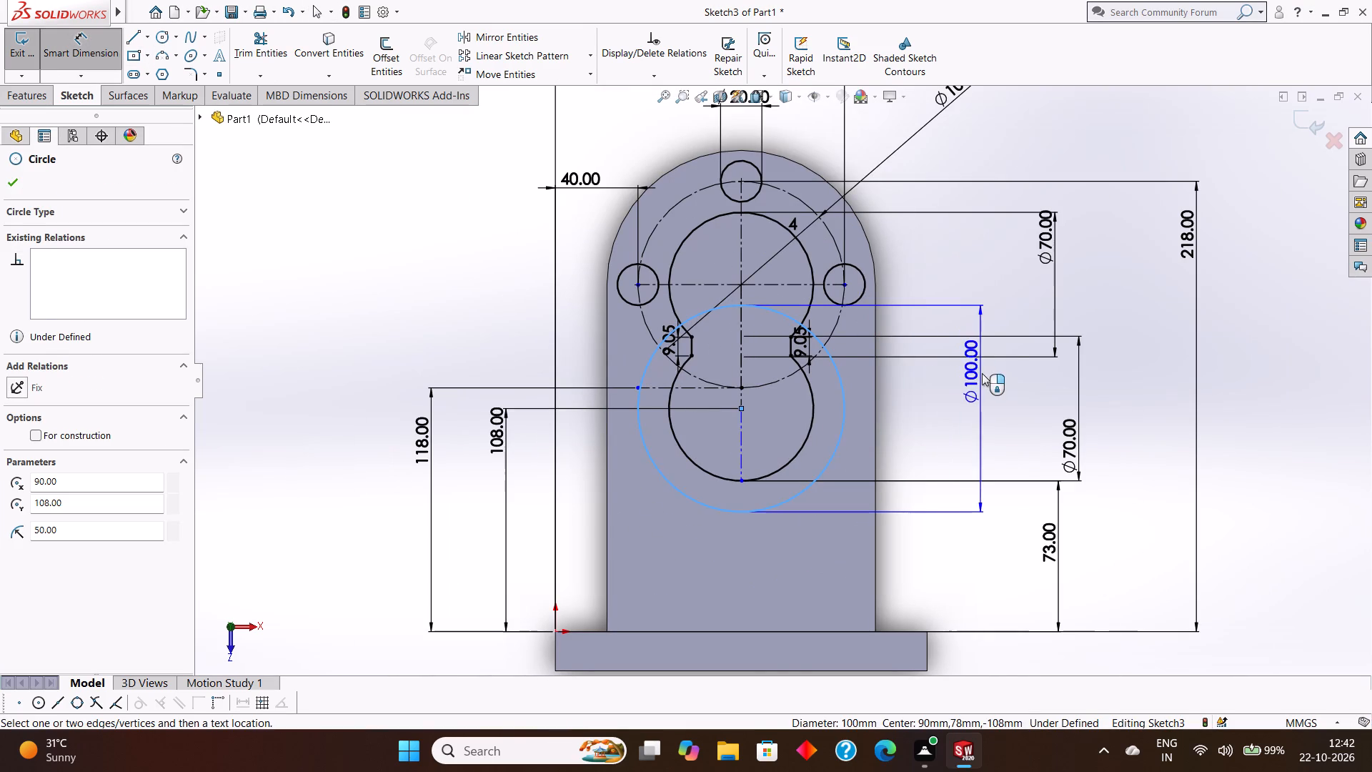
{"action": "left_click", "coordinate": [986, 374]}
{"action": "left_click", "coordinate": [918, 355]}
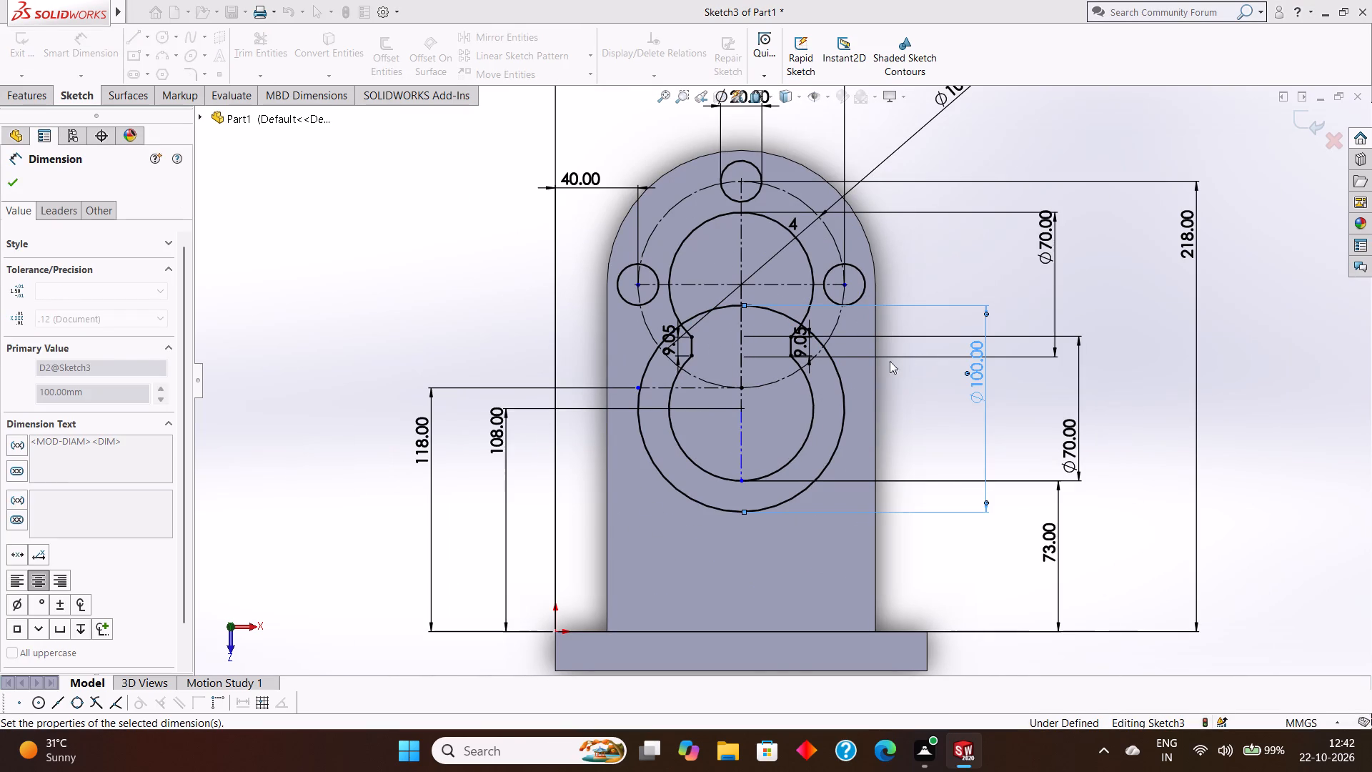
{"action": "left_click", "coordinate": [8, 184]}
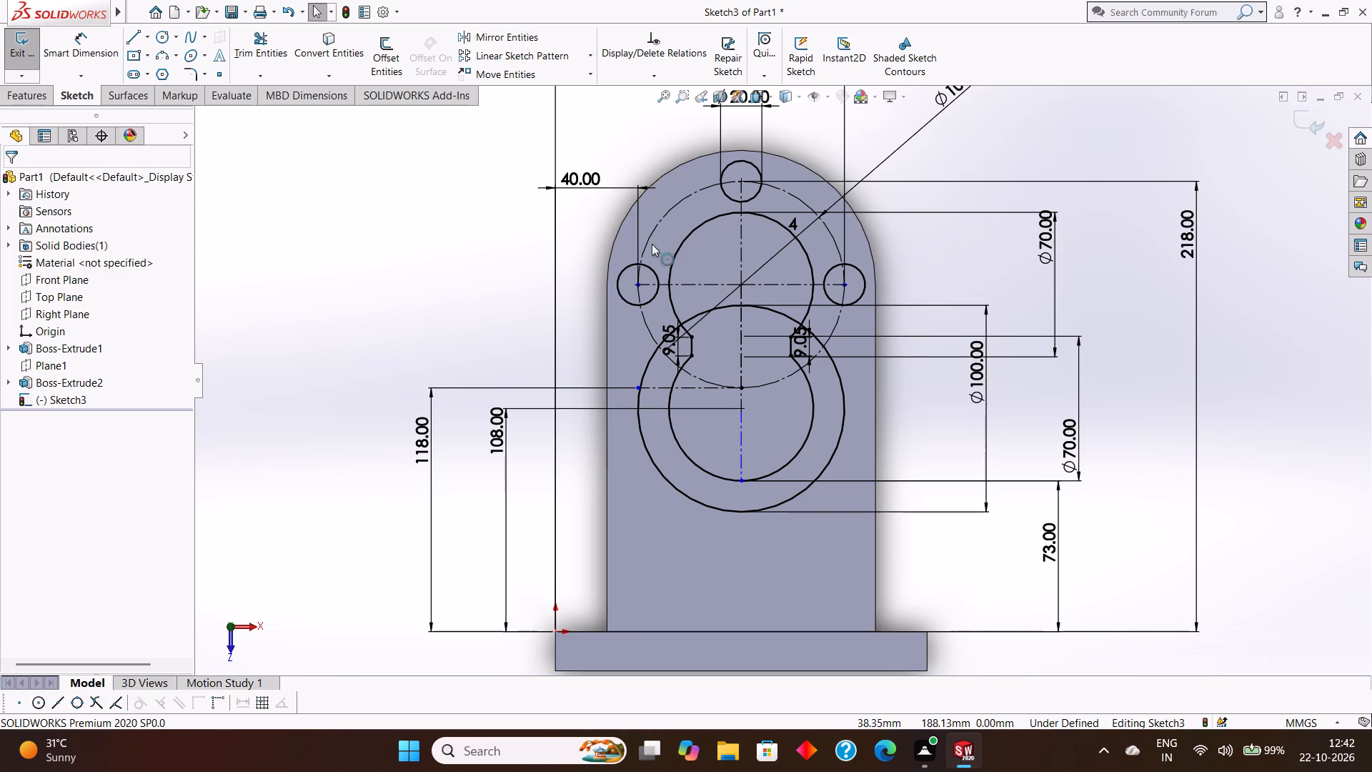
Examine the hole layout, the overlapping 100 mm circles and the central opening's dimensions.
{"action": "scroll", "coordinate": [812, 252], "scroll_direction": "up", "scroll_amount": 2}
{"action": "scroll", "coordinate": [748, 238], "scroll_direction": "down", "scroll_amount": 3}
{"action": "scroll", "coordinate": [817, 340], "scroll_direction": "down", "scroll_amount": 2}
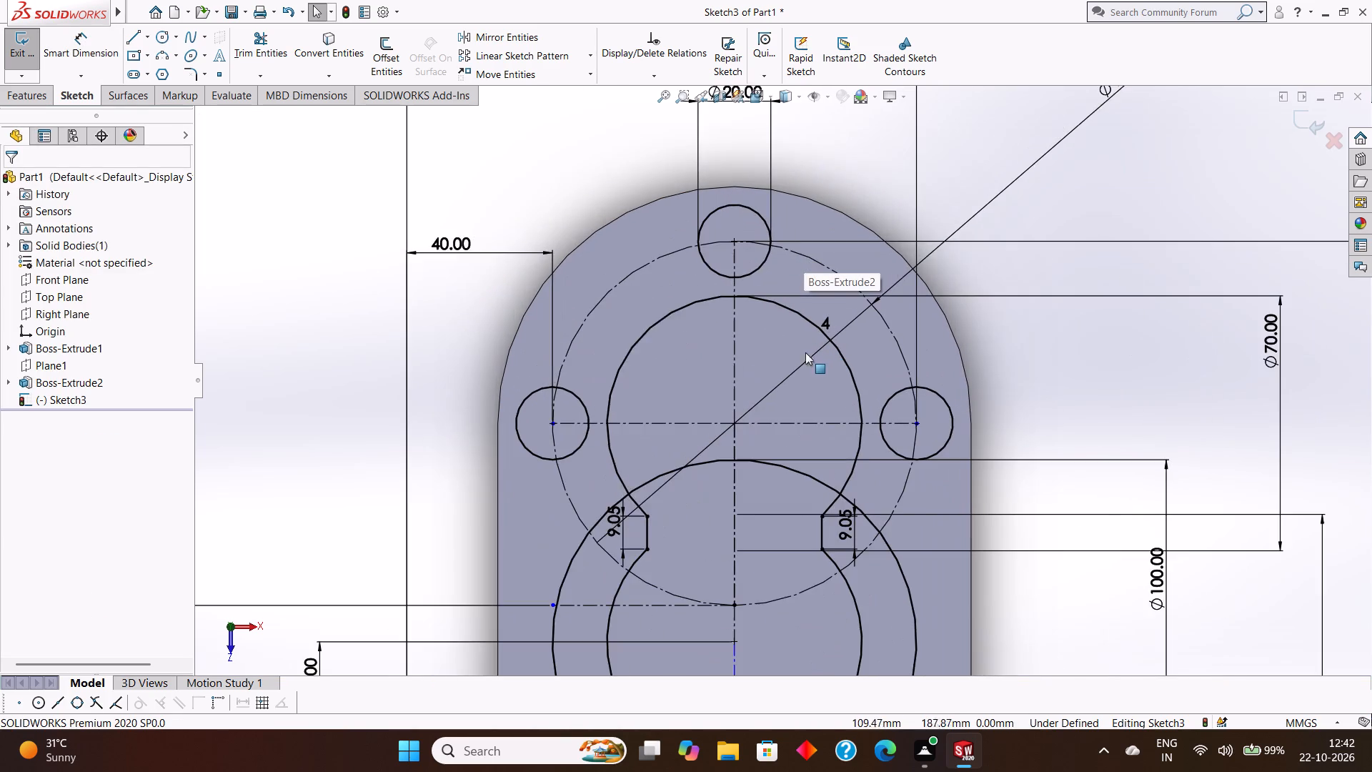
{"action": "scroll", "coordinate": [800, 384], "scroll_direction": "up", "scroll_amount": 4}
{"action": "scroll", "coordinate": [793, 387], "scroll_direction": "down", "scroll_amount": 2}
{"action": "scroll", "coordinate": [792, 390], "scroll_direction": "up", "scroll_amount": 3}
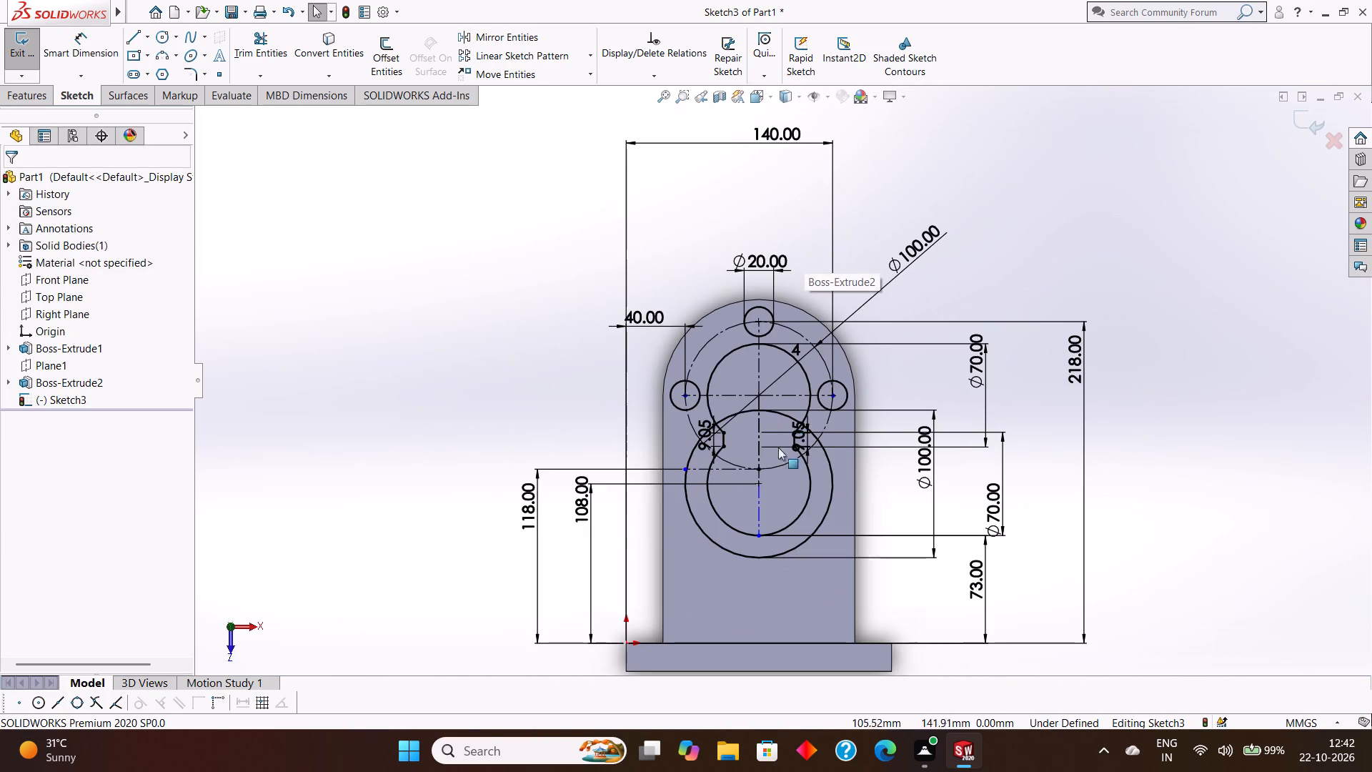
{"action": "scroll", "coordinate": [757, 433], "scroll_direction": "down", "scroll_amount": 3}
{"action": "scroll", "coordinate": [780, 447], "scroll_direction": "up", "scroll_amount": 3}
{"action": "scroll", "coordinate": [774, 413], "scroll_direction": "down", "scroll_amount": 3}
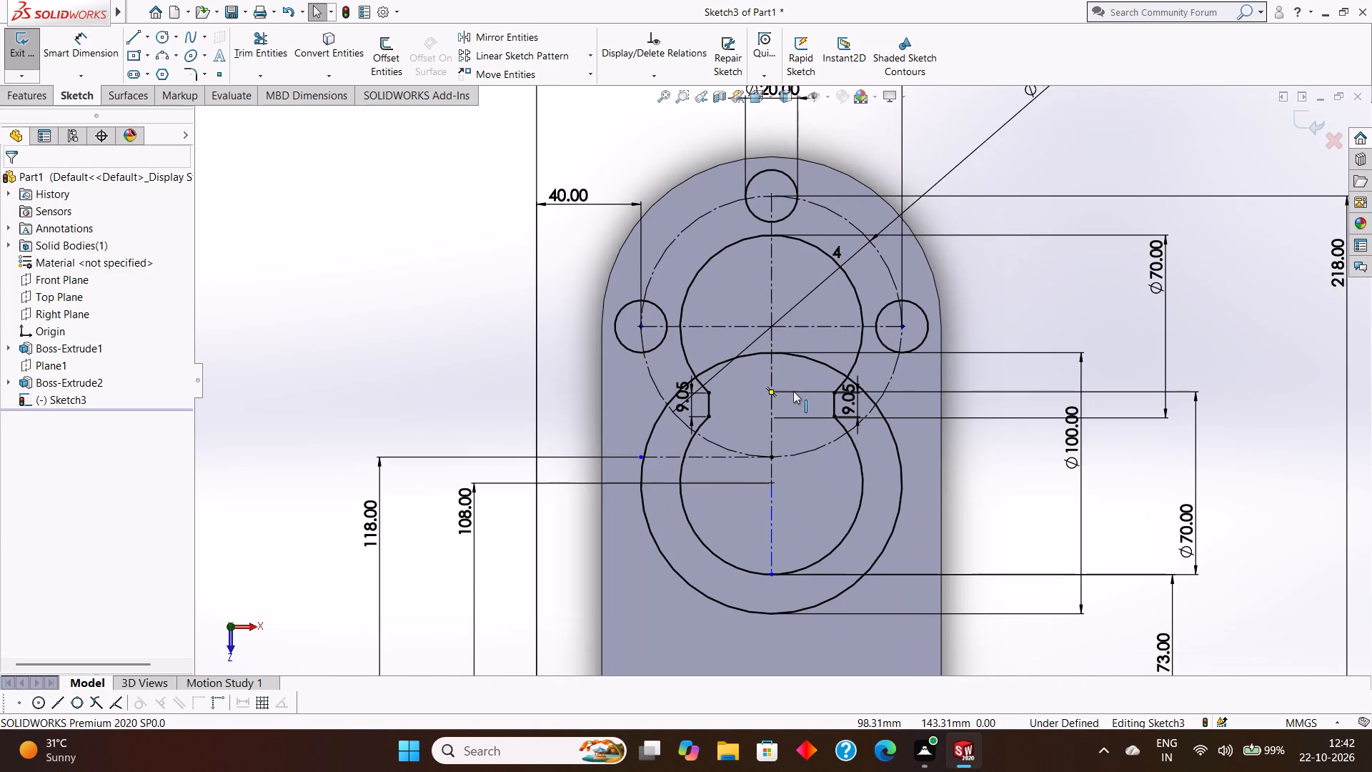
{"action": "scroll", "coordinate": [793, 391], "scroll_direction": "down", "scroll_amount": 3}
{"action": "scroll", "coordinate": [793, 391], "scroll_direction": "up", "scroll_amount": 7}
{"action": "scroll", "coordinate": [767, 344], "scroll_direction": "down", "scroll_amount": 4}
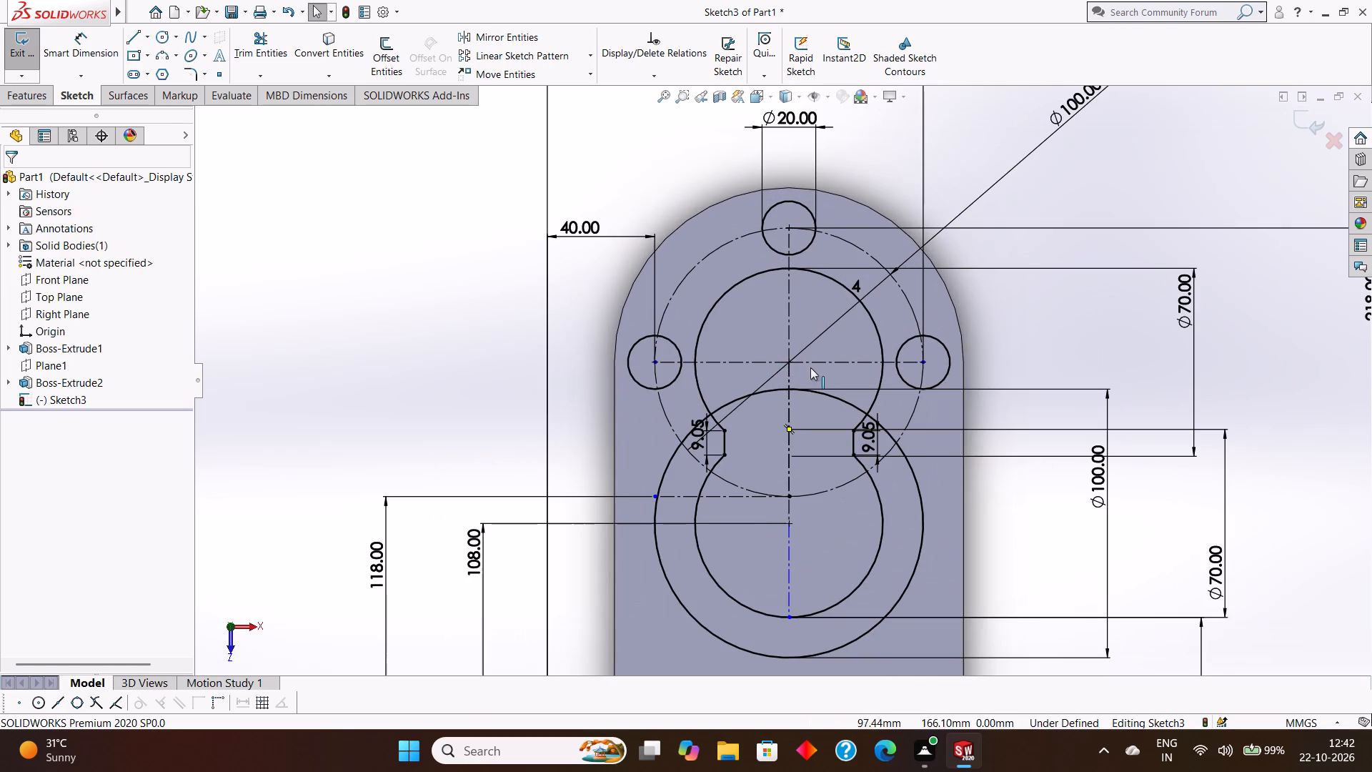
{"action": "scroll", "coordinate": [850, 369], "scroll_direction": "down", "scroll_amount": 2}
{"action": "scroll", "coordinate": [848, 372], "scroll_direction": "up", "scroll_amount": 1}
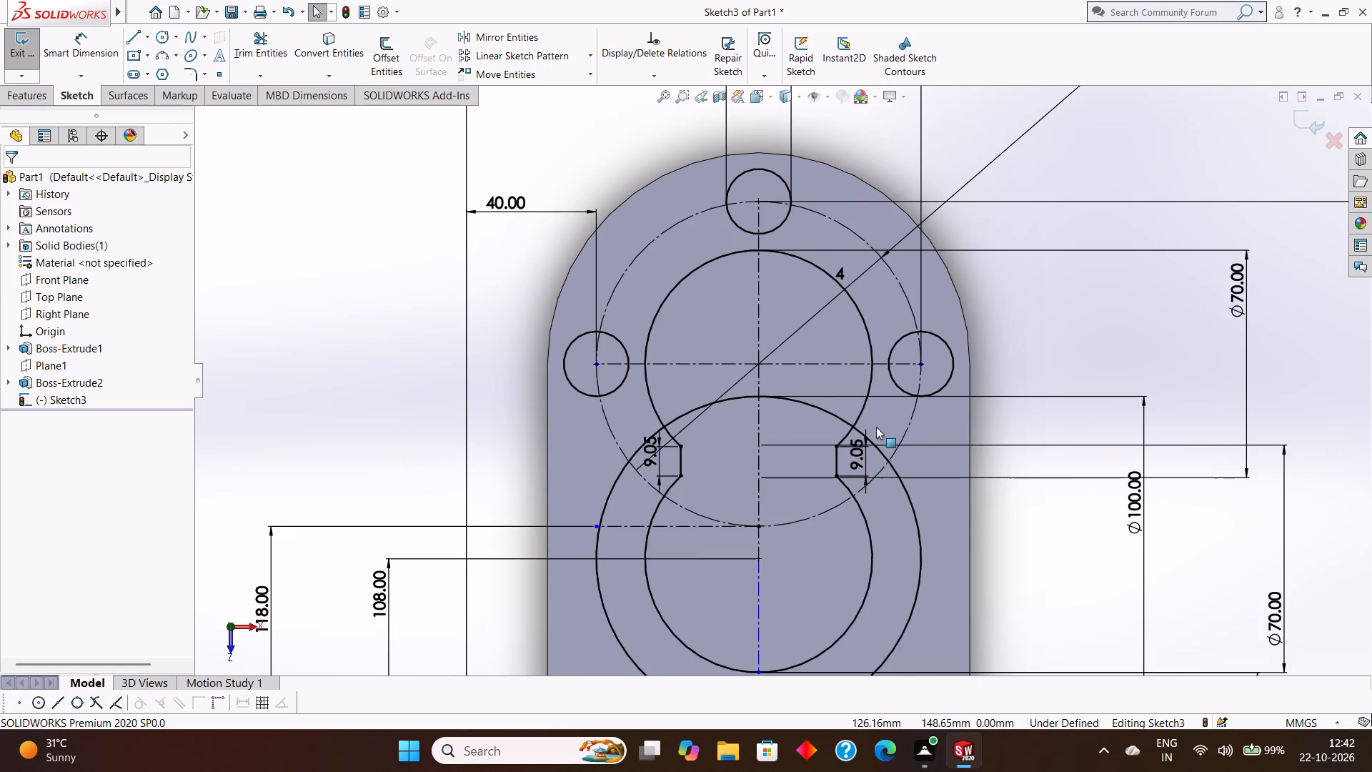
{"action": "scroll", "coordinate": [876, 427], "scroll_direction": "down", "scroll_amount": 1}
{"action": "scroll", "coordinate": [762, 428], "scroll_direction": "down", "scroll_amount": 1}
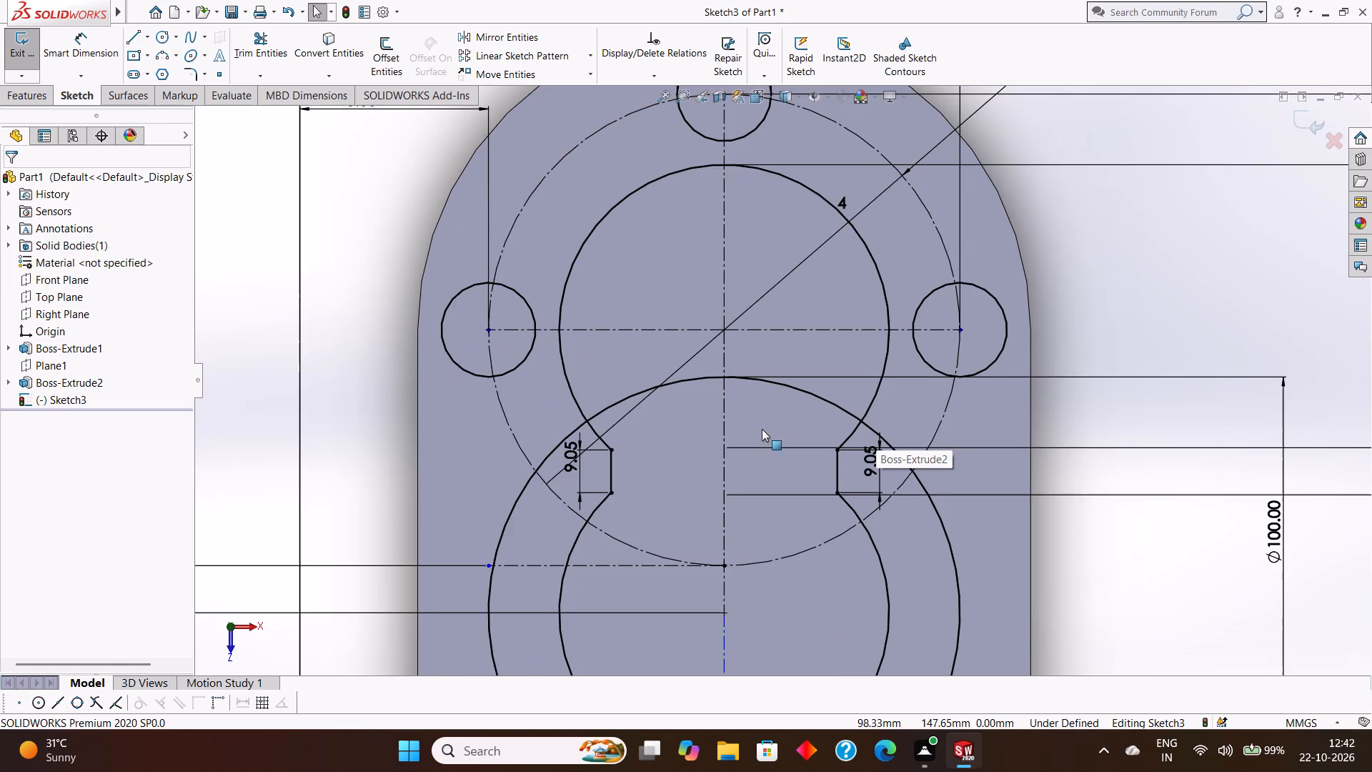
{"action": "scroll", "coordinate": [762, 429], "scroll_direction": "up", "scroll_amount": 1}
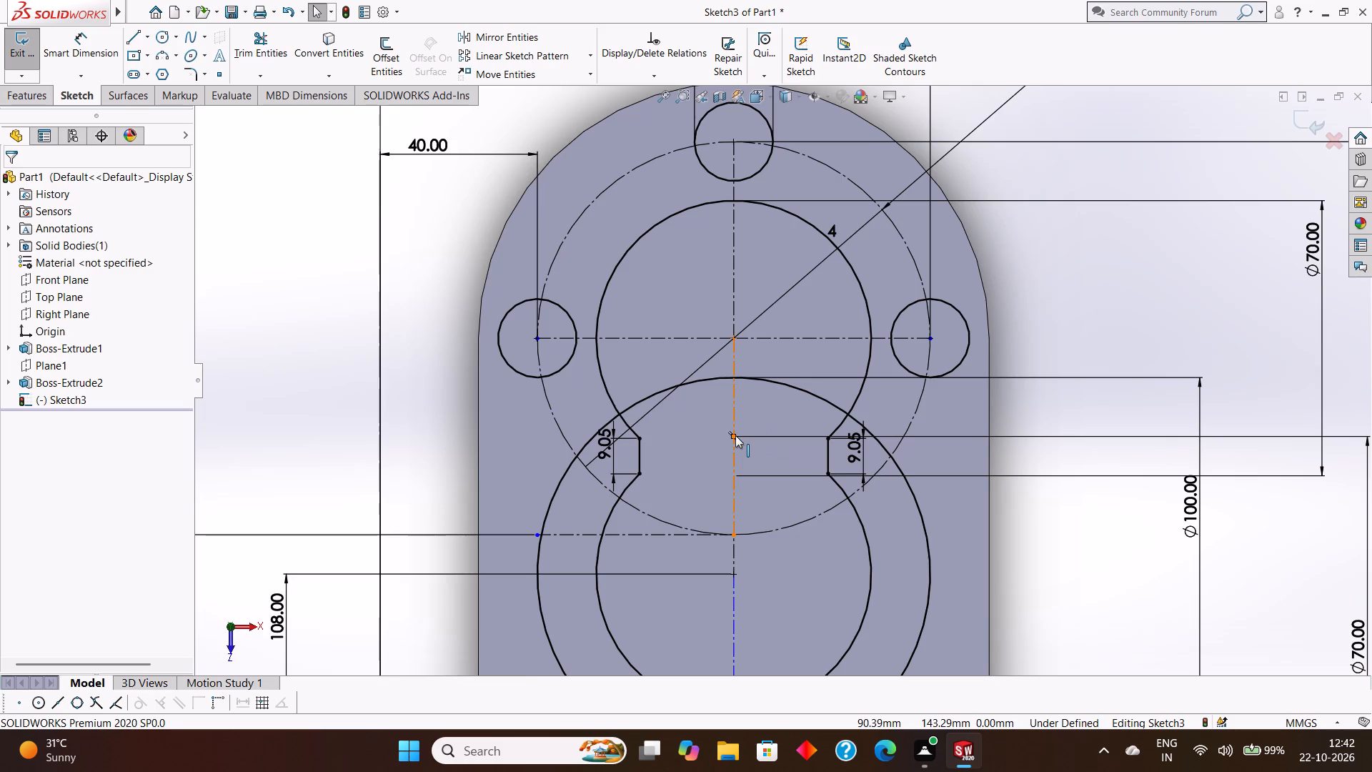
Convert the lower 100 mm circle to construction geometry.
{"action": "scroll", "coordinate": [735, 435], "scroll_direction": "up", "scroll_amount": 2}
{"action": "right_click", "coordinate": [732, 377]}
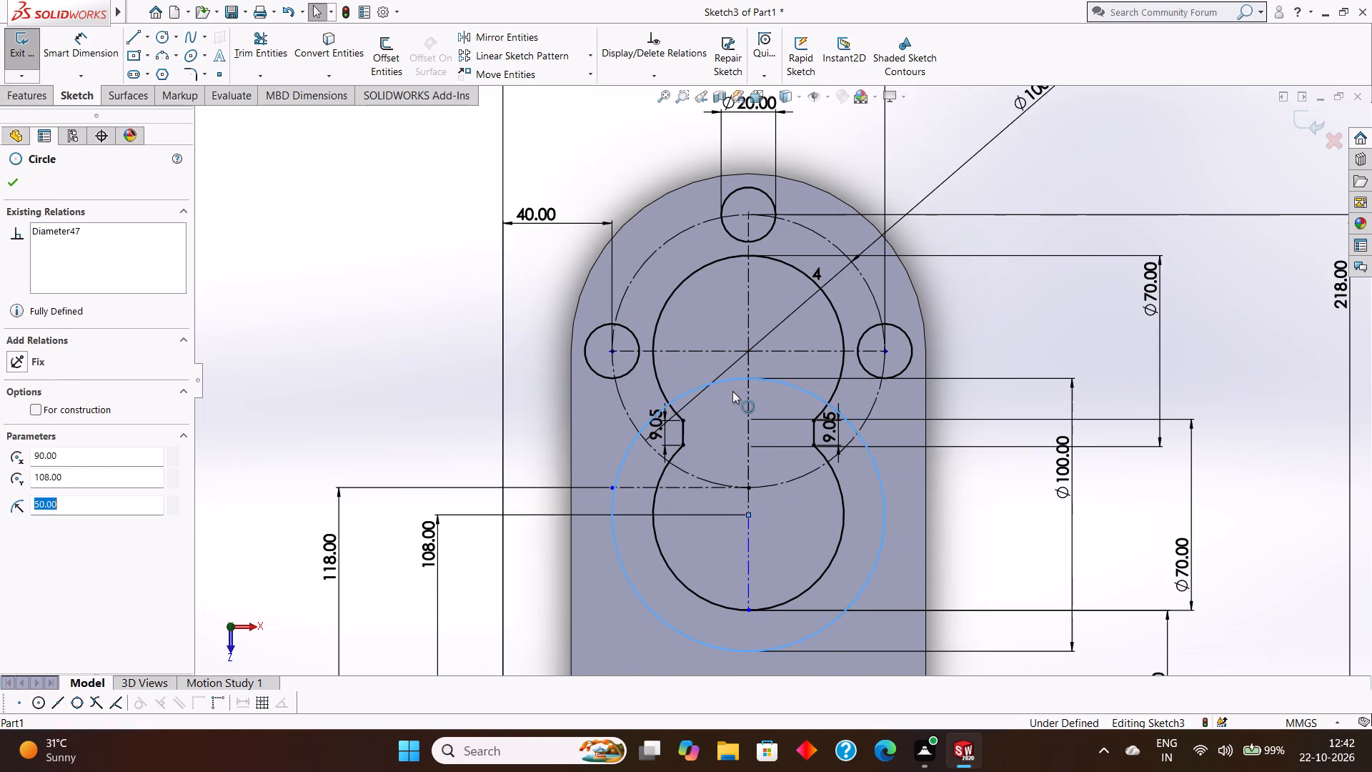
{"action": "left_click", "coordinate": [767, 360]}
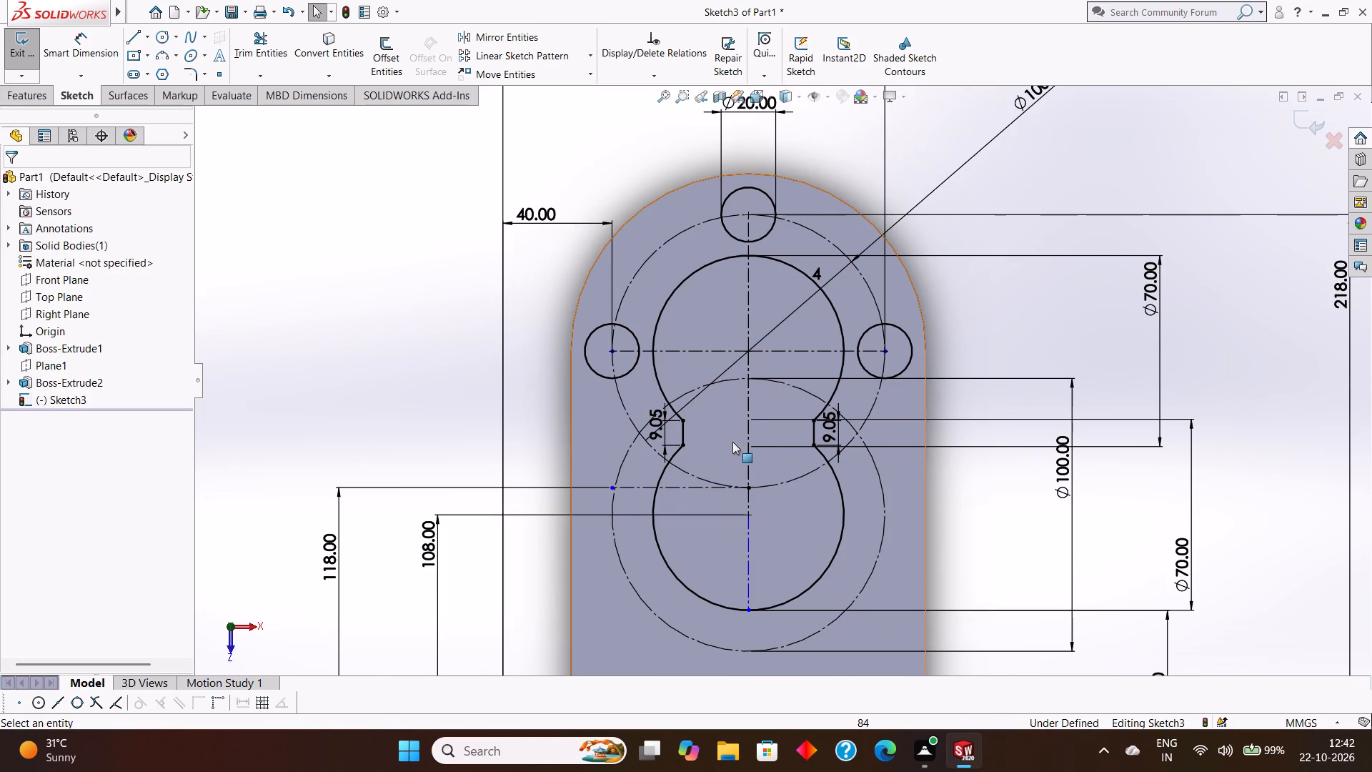
Examine the two 100 mm construction circles and the vertical centerline through the sketch.
{"action": "scroll", "coordinate": [731, 444], "scroll_direction": "down", "scroll_amount": 1}
{"action": "scroll", "coordinate": [731, 444], "scroll_direction": "up", "scroll_amount": 1}
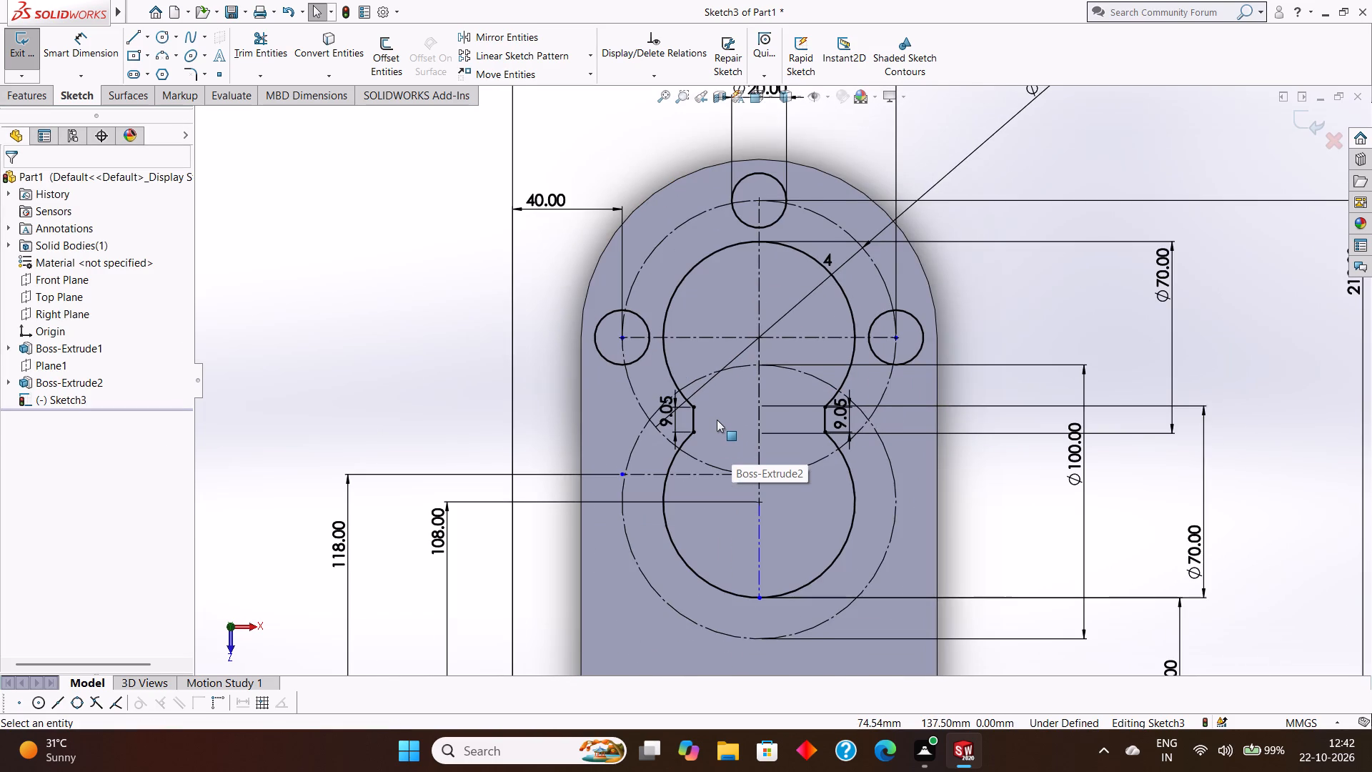
{"action": "scroll", "coordinate": [717, 420], "scroll_direction": "down", "scroll_amount": 1}
{"action": "scroll", "coordinate": [717, 420], "scroll_direction": "up", "scroll_amount": 1}
{"action": "scroll", "coordinate": [719, 369], "scroll_direction": "down", "scroll_amount": 2}
{"action": "scroll", "coordinate": [725, 380], "scroll_direction": "up", "scroll_amount": 1}
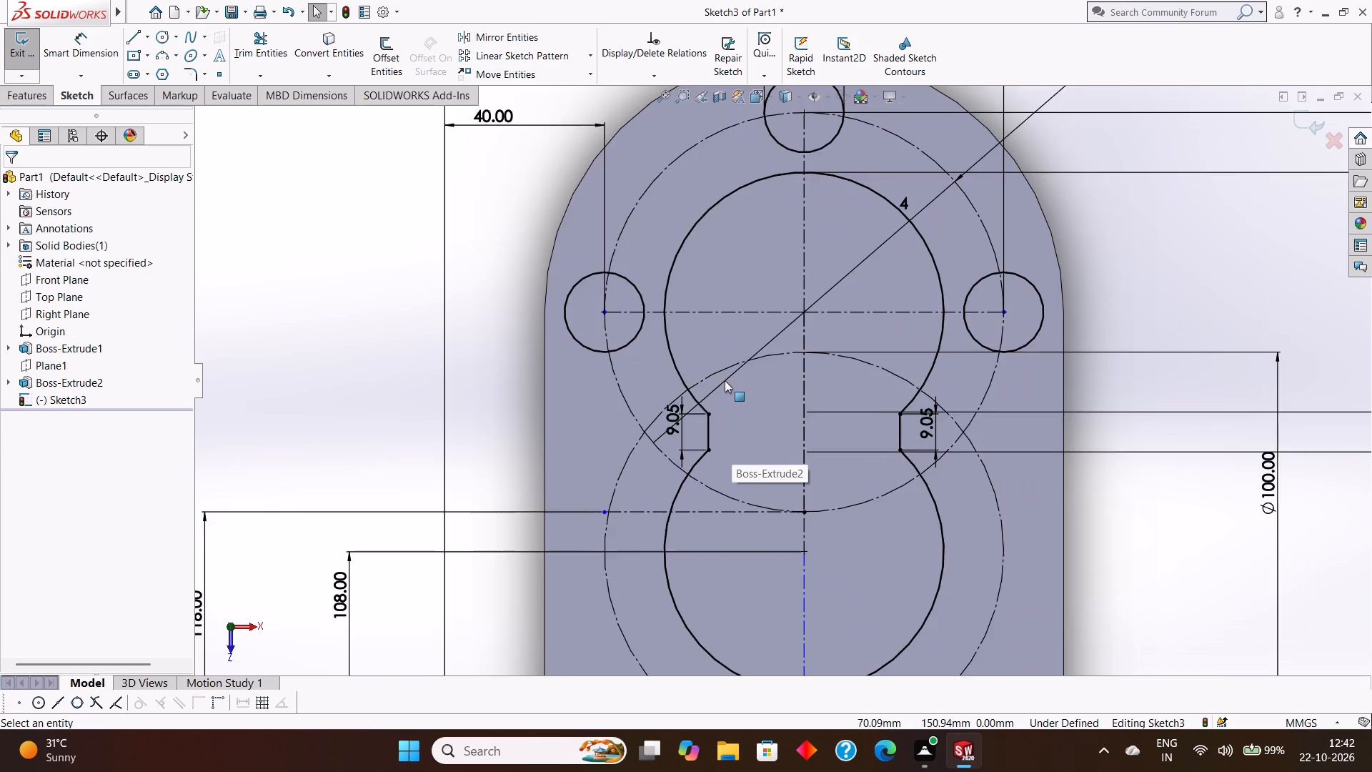
{"action": "scroll", "coordinate": [764, 422], "scroll_direction": "up", "scroll_amount": 2}
{"action": "scroll", "coordinate": [764, 422], "scroll_direction": "down", "scroll_amount": 2}
{"action": "scroll", "coordinate": [764, 422], "scroll_direction": "up", "scroll_amount": 2}
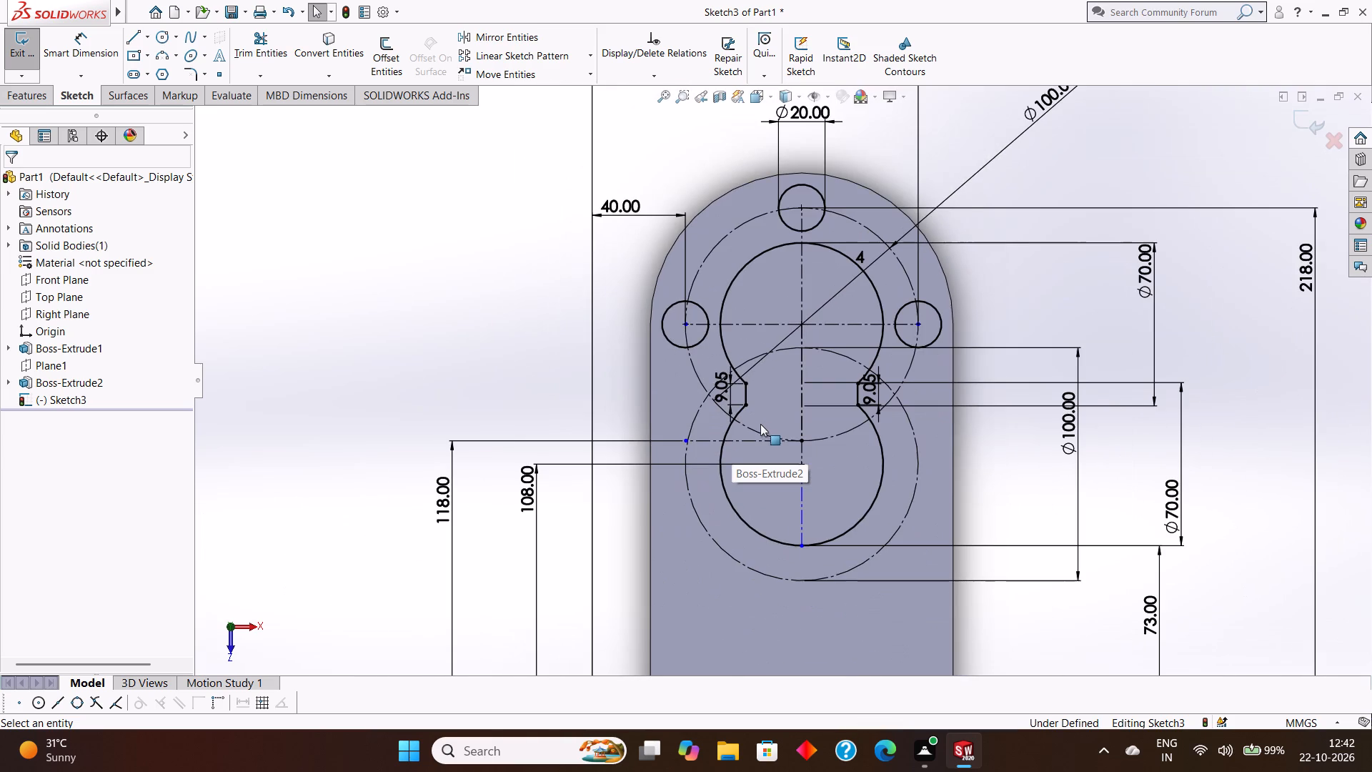
{"action": "scroll", "coordinate": [757, 425], "scroll_direction": "down", "scroll_amount": 2}
{"action": "scroll", "coordinate": [799, 418], "scroll_direction": "up", "scroll_amount": 1}
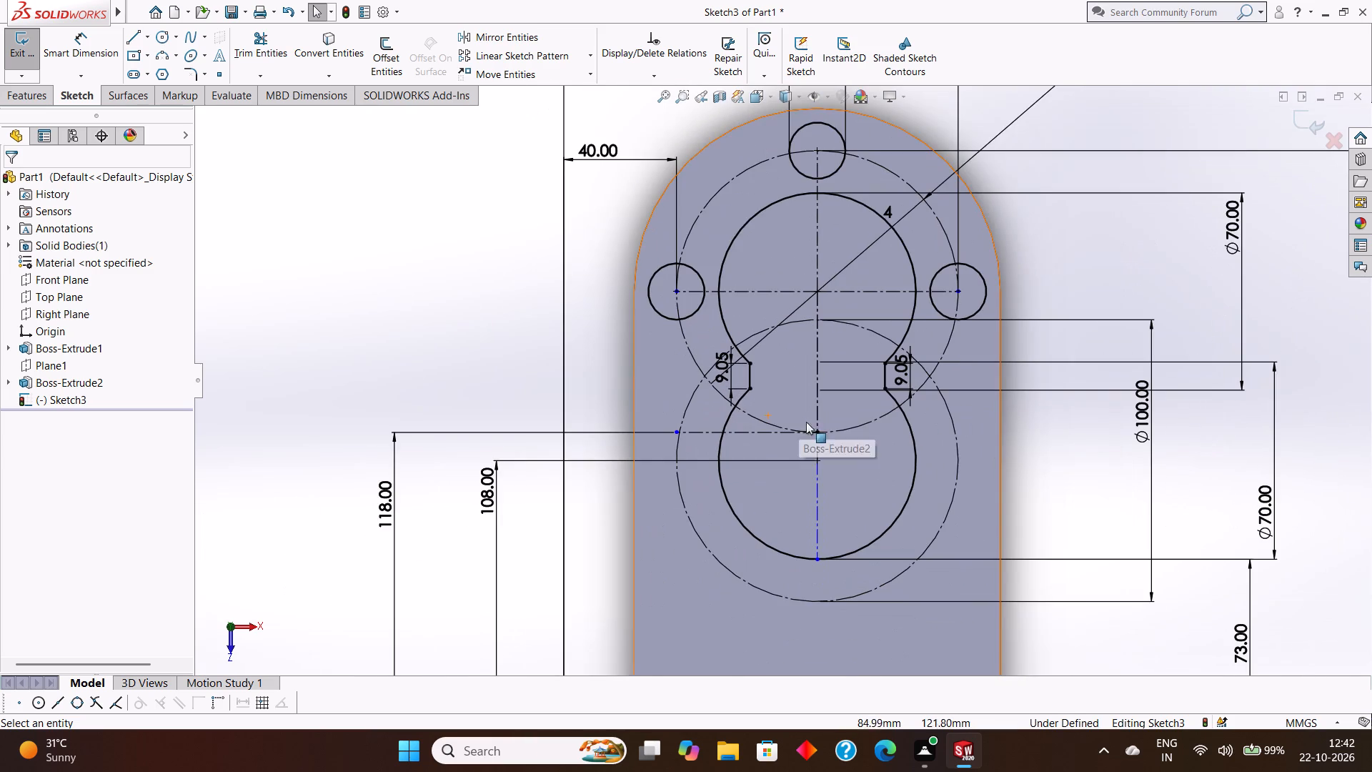
{"action": "scroll", "coordinate": [819, 432], "scroll_direction": "up", "scroll_amount": 2}
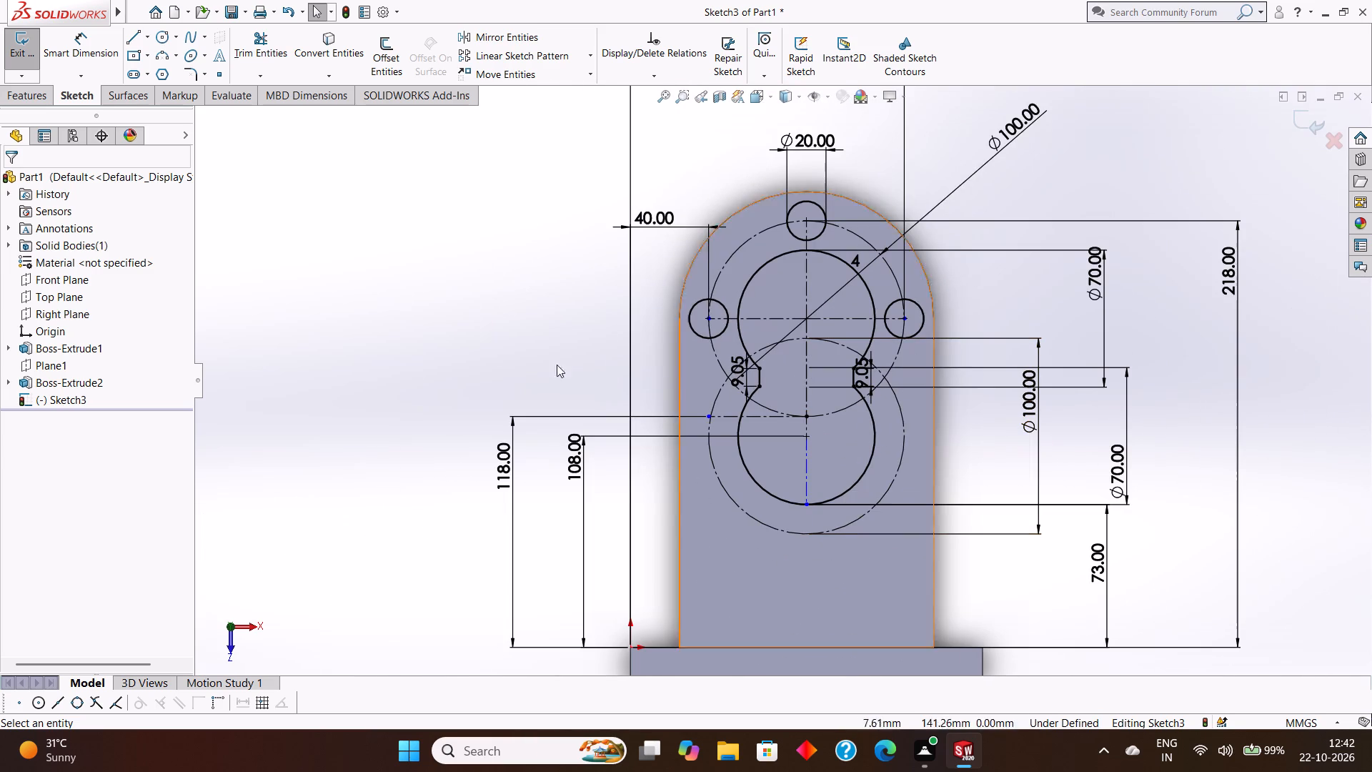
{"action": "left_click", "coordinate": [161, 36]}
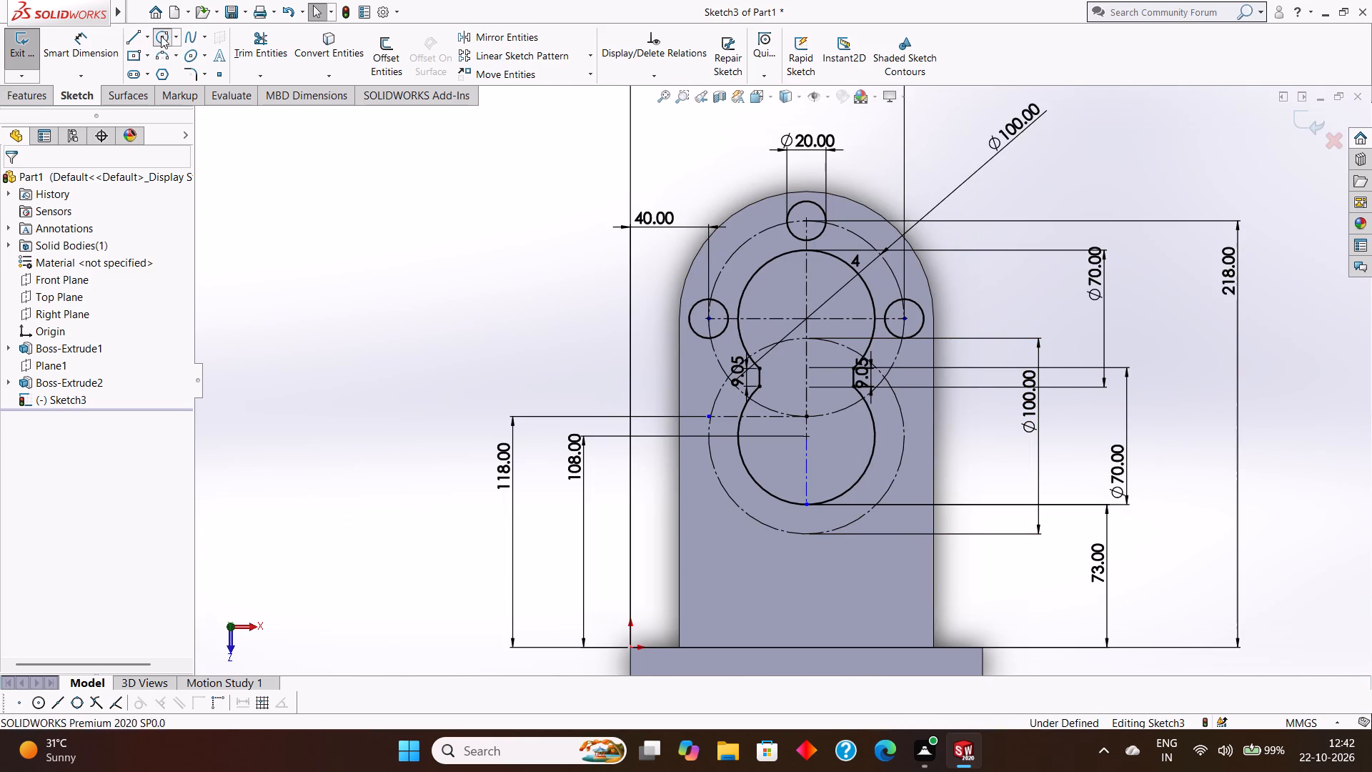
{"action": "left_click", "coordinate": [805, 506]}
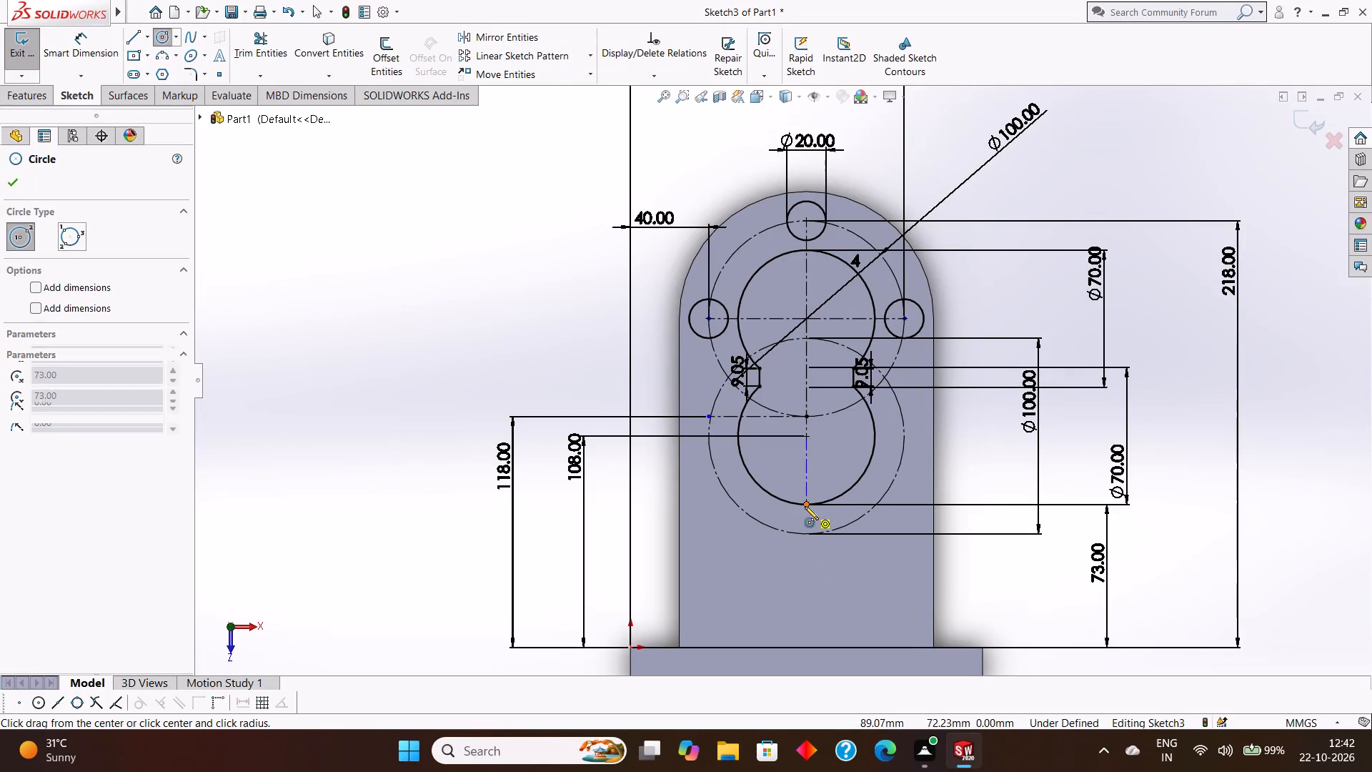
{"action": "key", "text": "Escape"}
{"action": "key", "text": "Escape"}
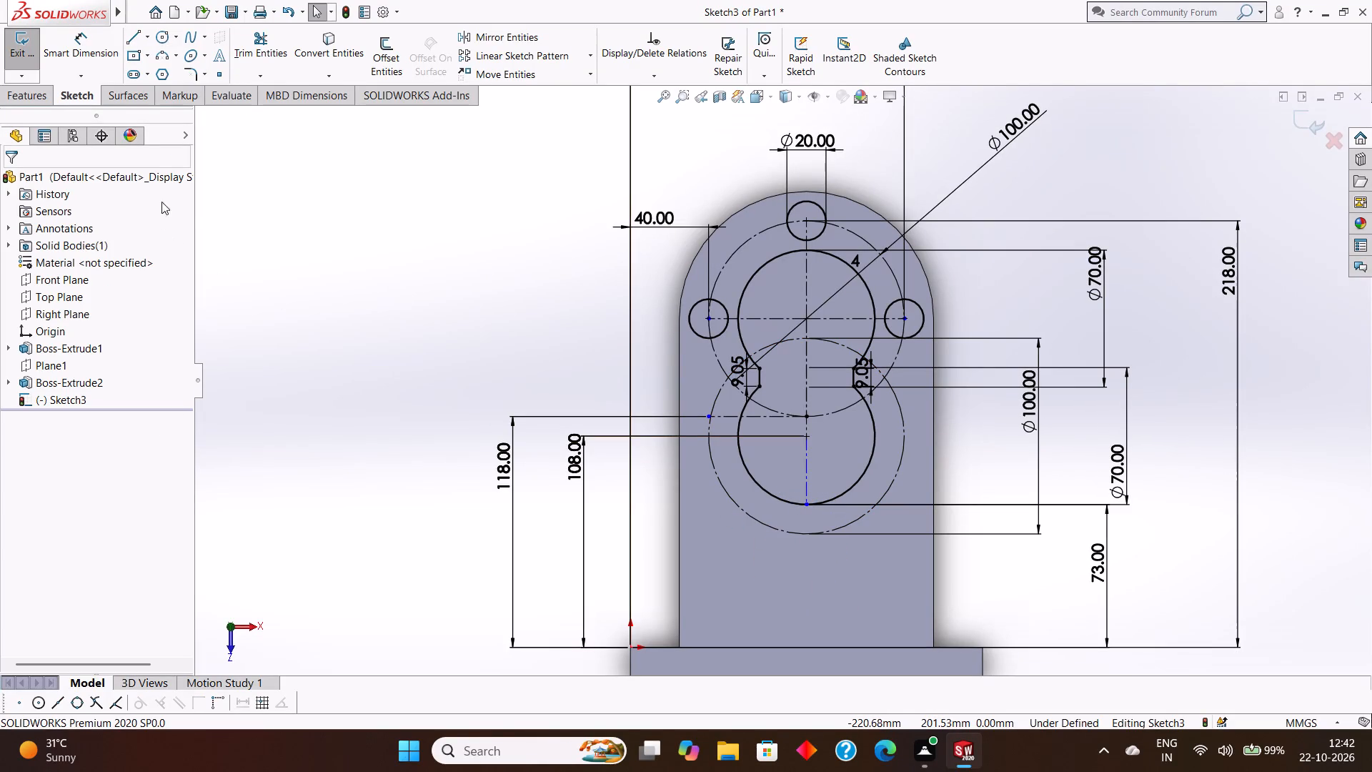
Draw a vertical centerline from the central opening's lowest point to the bottom of the lower 100 mm construction circle.
{"action": "left_click", "coordinate": [148, 41]}
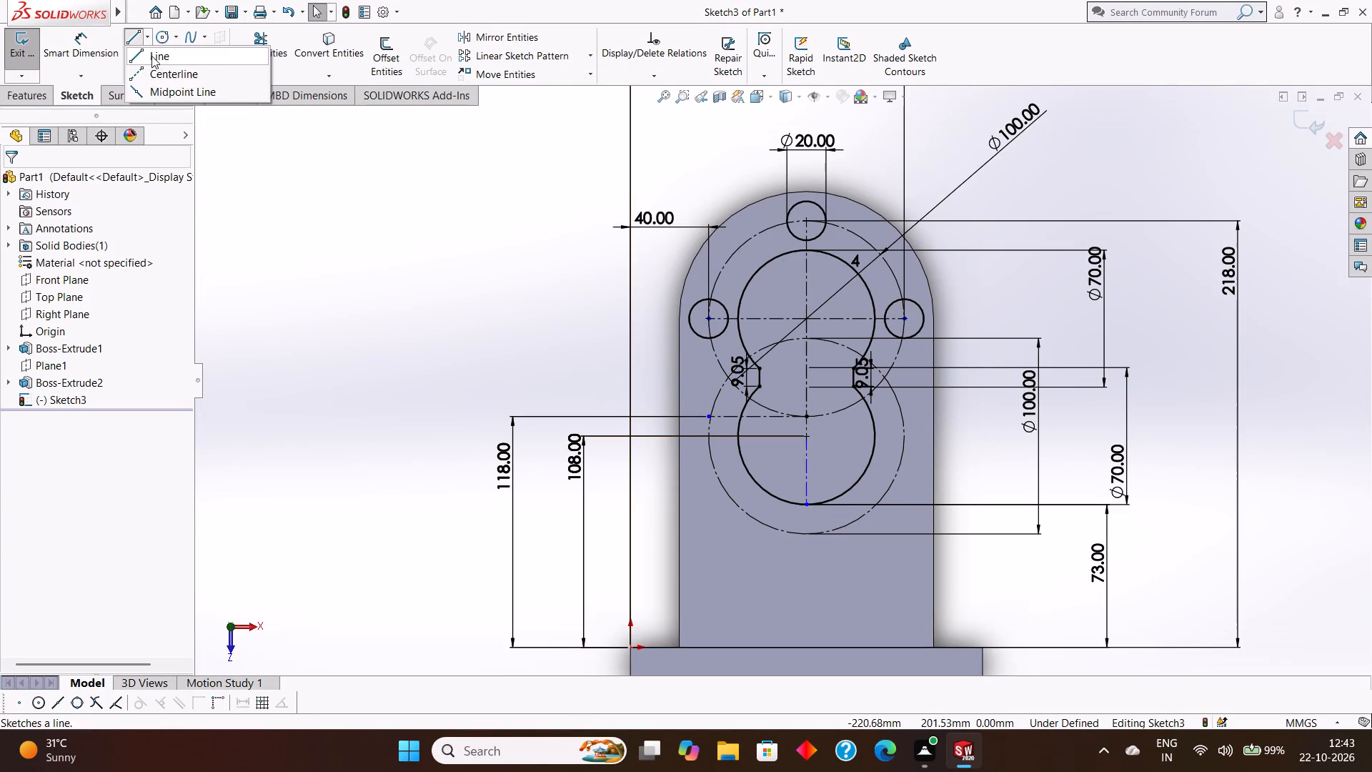
{"action": "left_click", "coordinate": [154, 68]}
{"action": "left_click", "coordinate": [806, 505]}
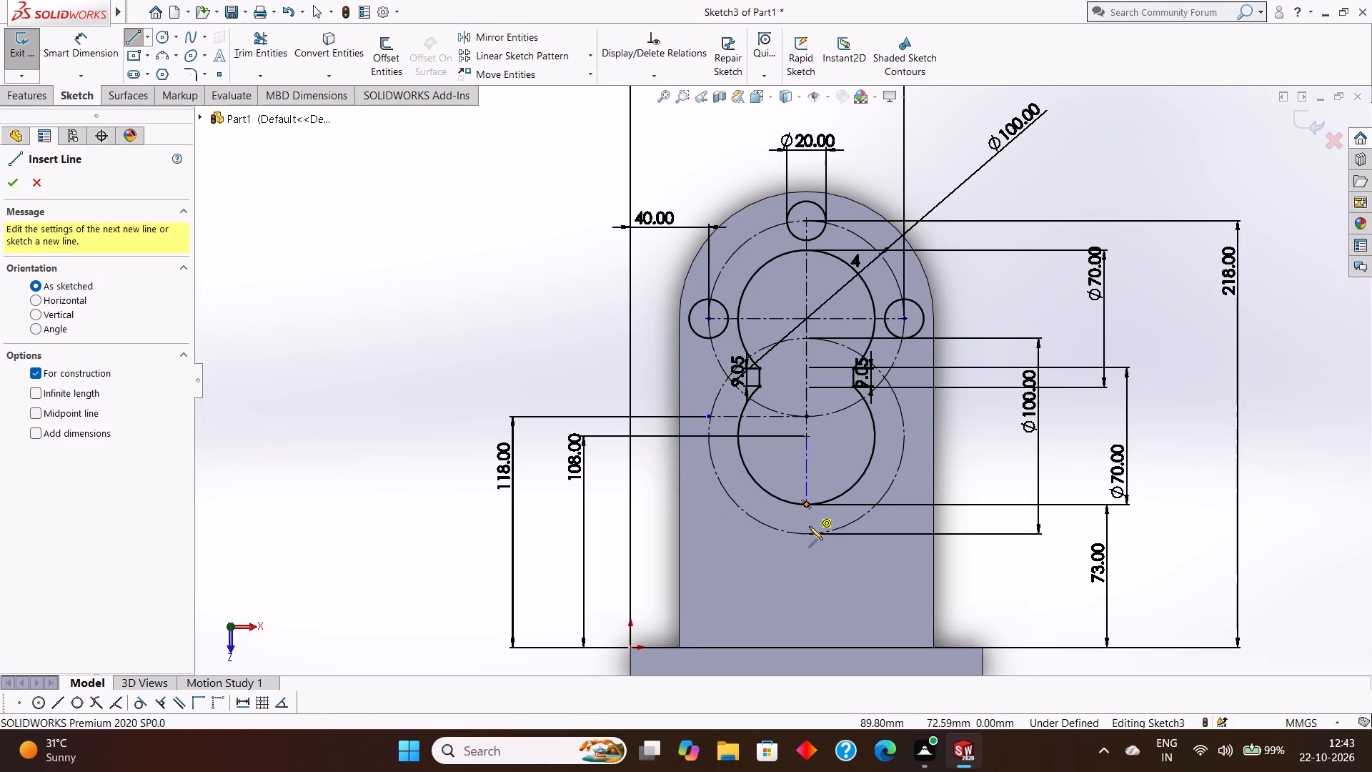
{"action": "left_click", "coordinate": [808, 536]}
{"action": "key", "text": "Escape"}
{"action": "key", "text": "Escape"}
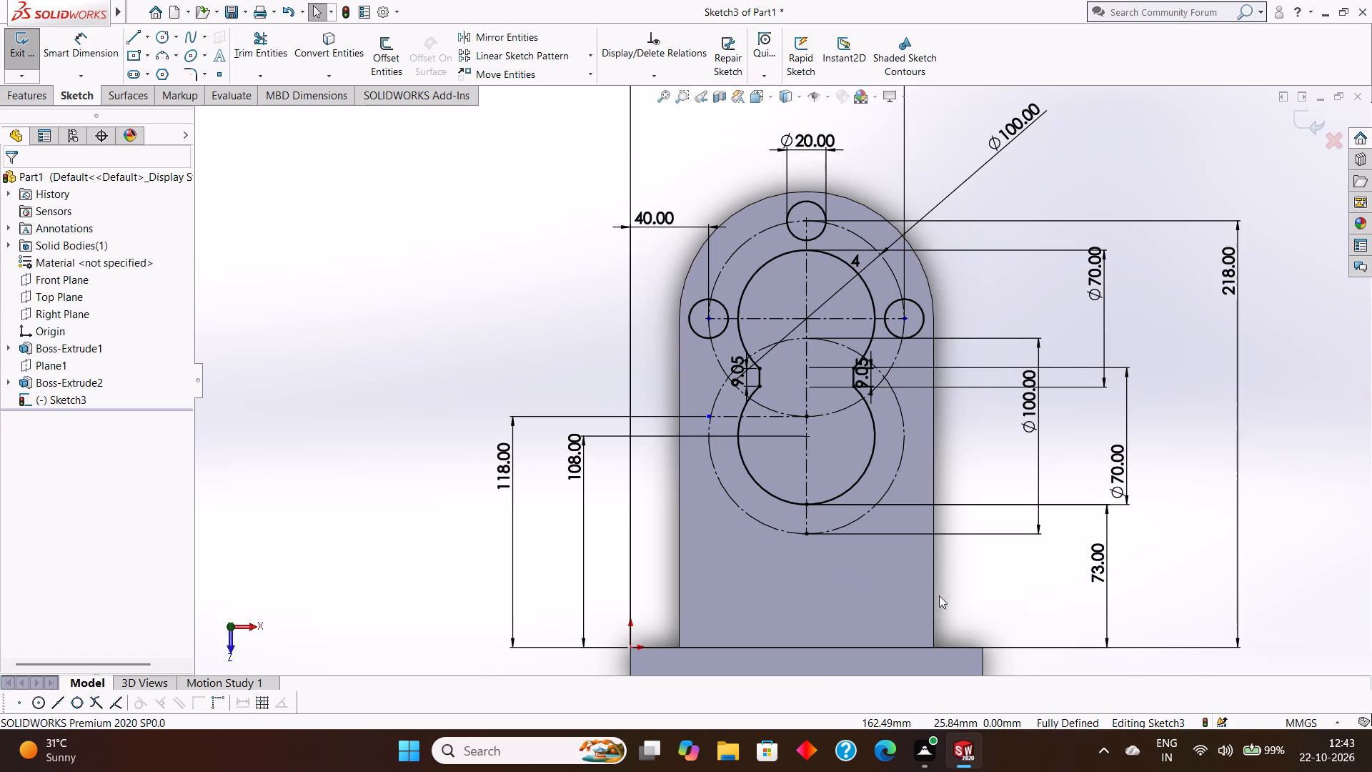
Sketch a circle of radius 10 mm centered on the lowest point of the lower 100 mm construction circle.
{"action": "left_click", "coordinate": [159, 40]}
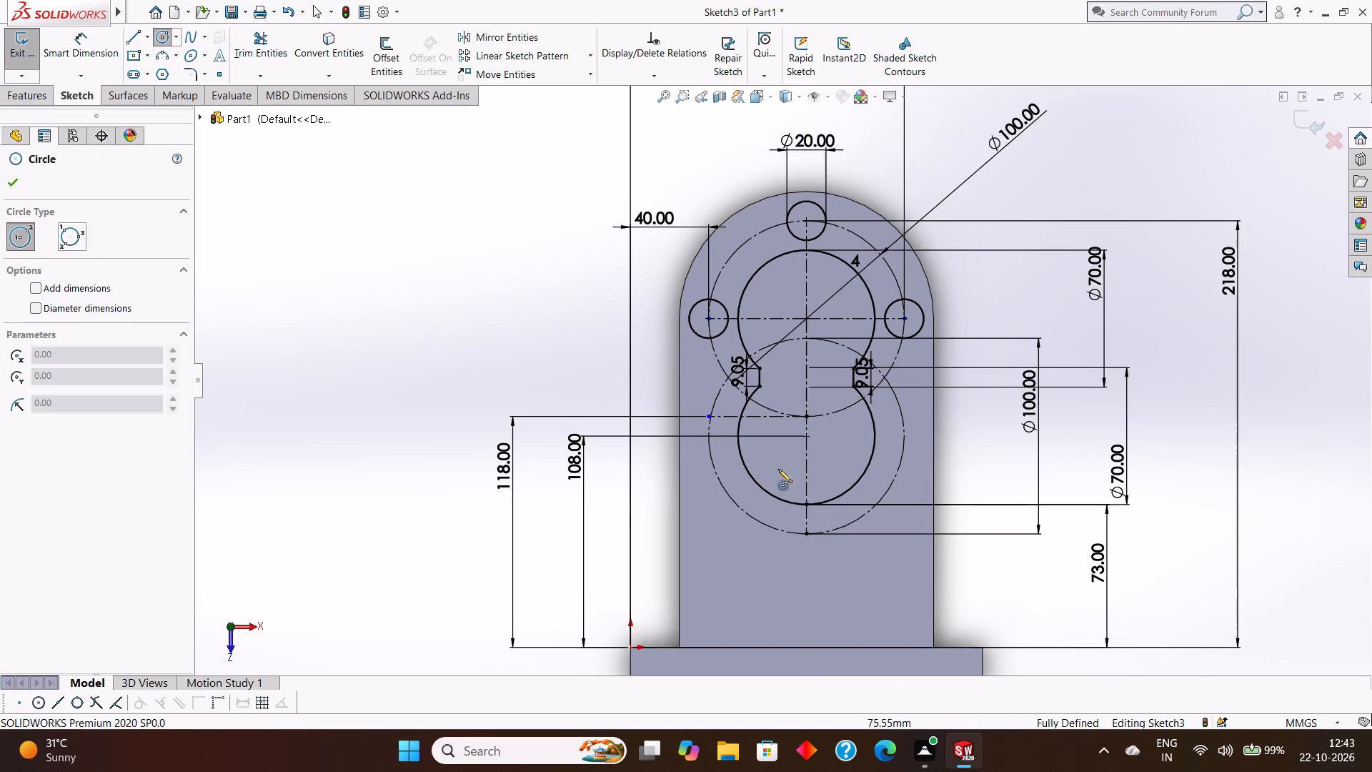
{"action": "left_click_drag", "start_coordinate": [804, 535], "coordinate": [814, 554]}
{"action": "key", "text": "BackSpace"}
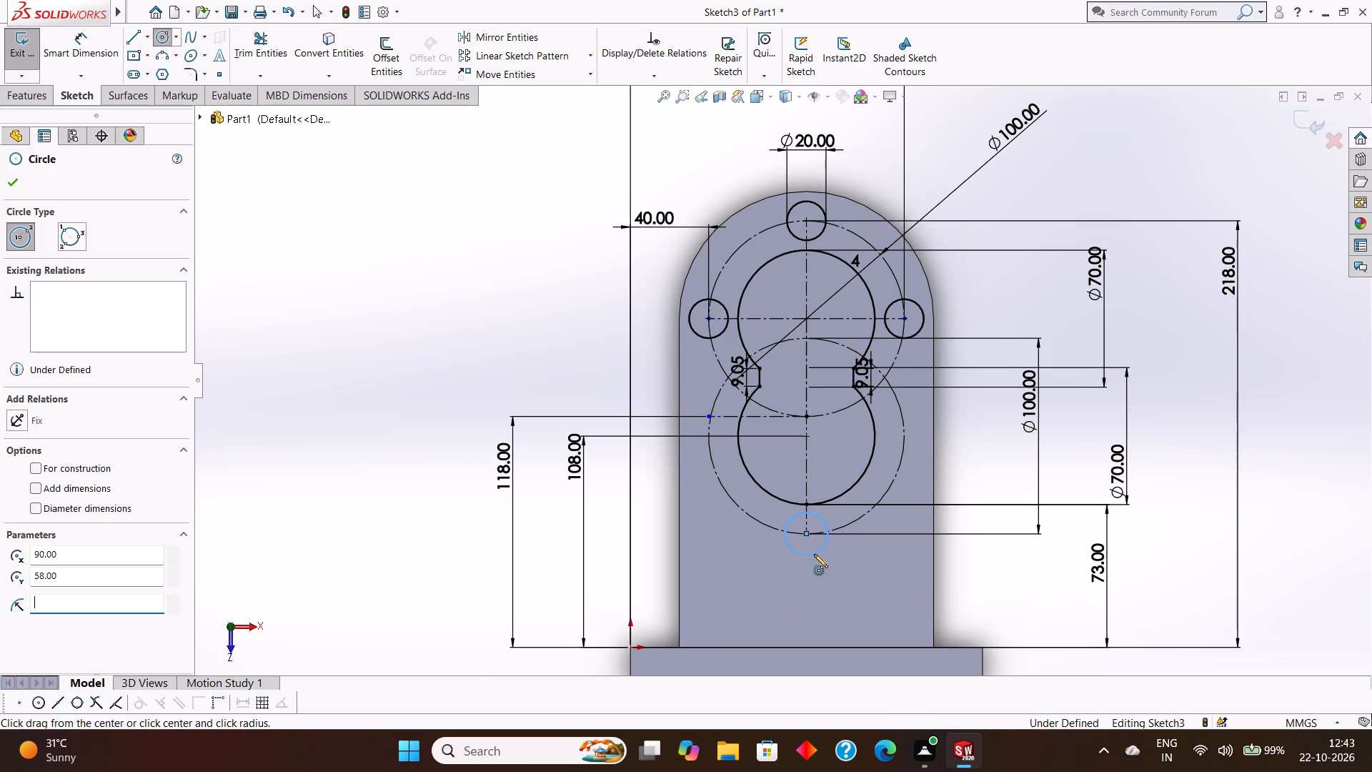
{"action": "type", "text": "10"}
{"action": "key", "text": "Return"}
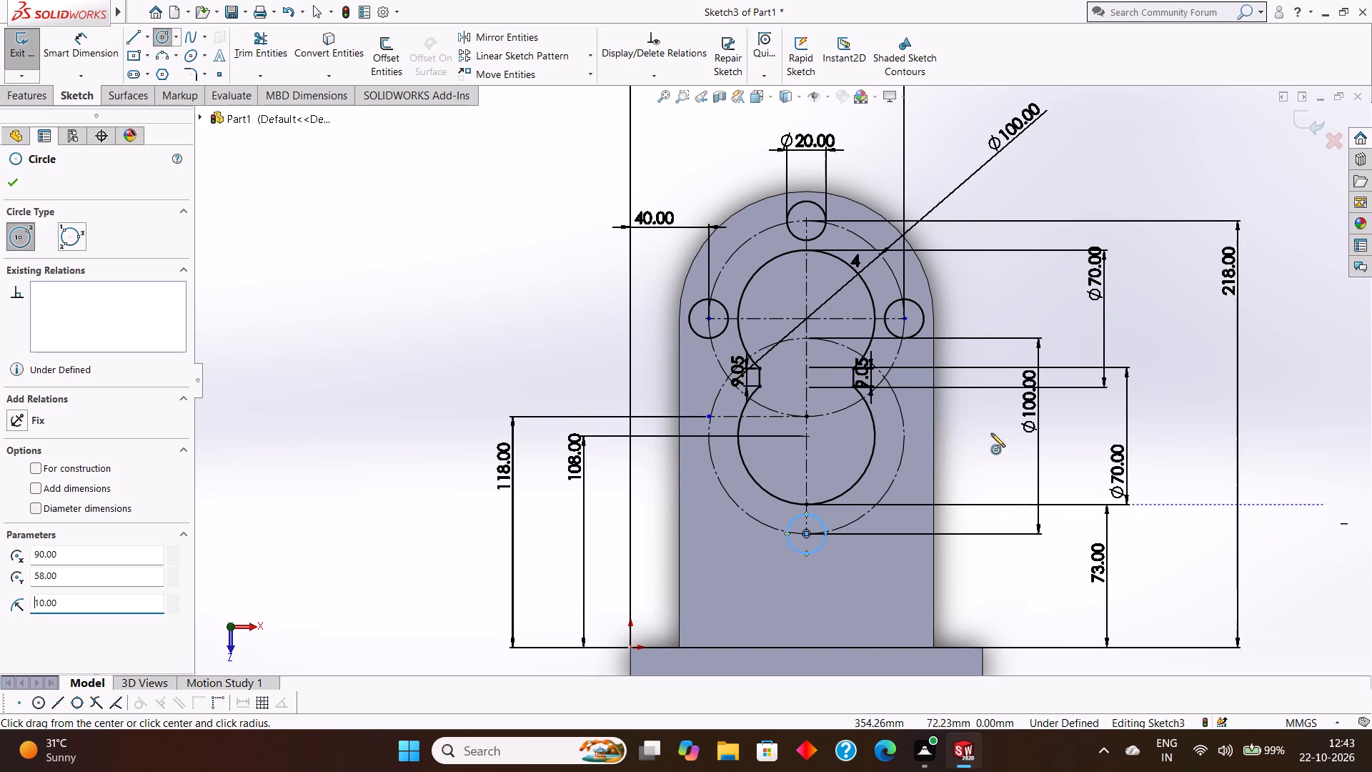
Dimension the new circle at the bottom of the lower 100 mm construction circle to a 20 mm diameter.
{"action": "left_click", "coordinate": [18, 183]}
{"action": "left_click", "coordinate": [71, 53]}
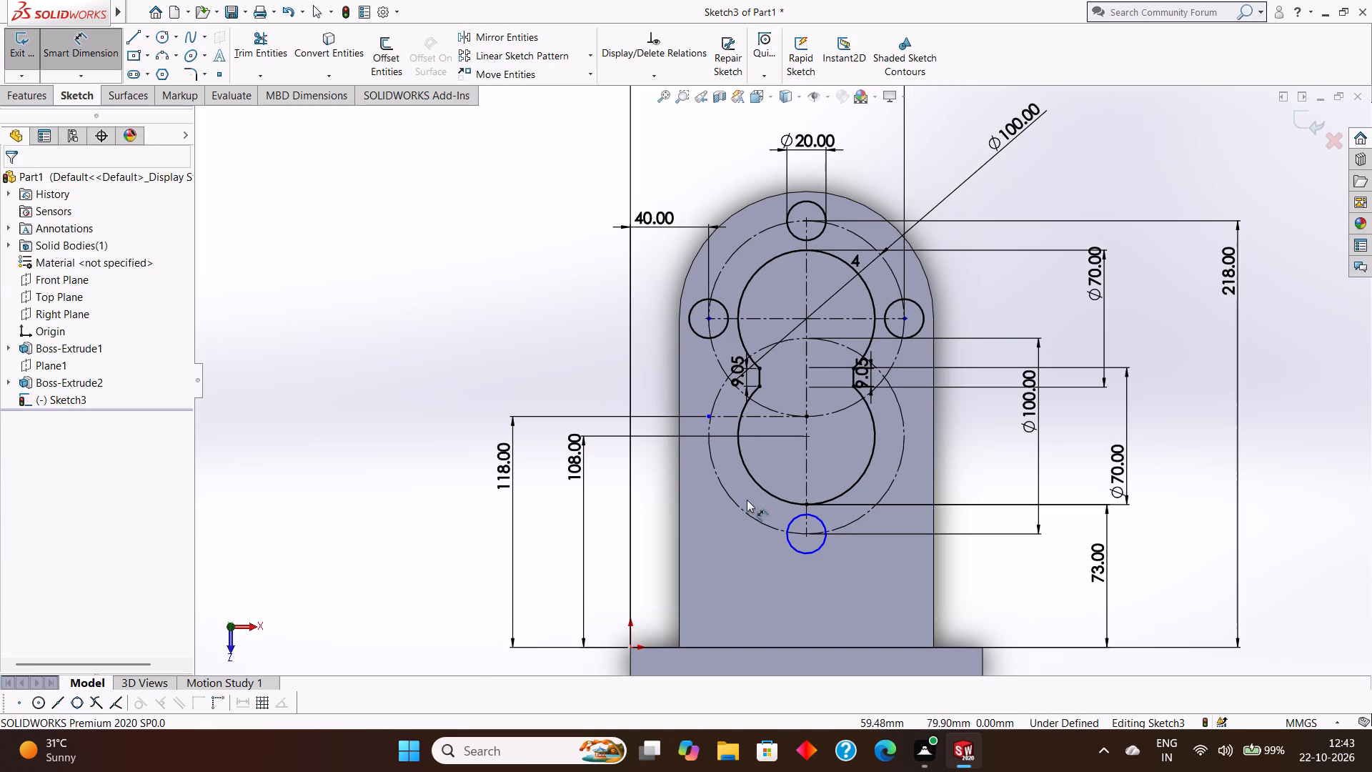
{"action": "left_click", "coordinate": [798, 553]}
{"action": "left_click", "coordinate": [817, 593]}
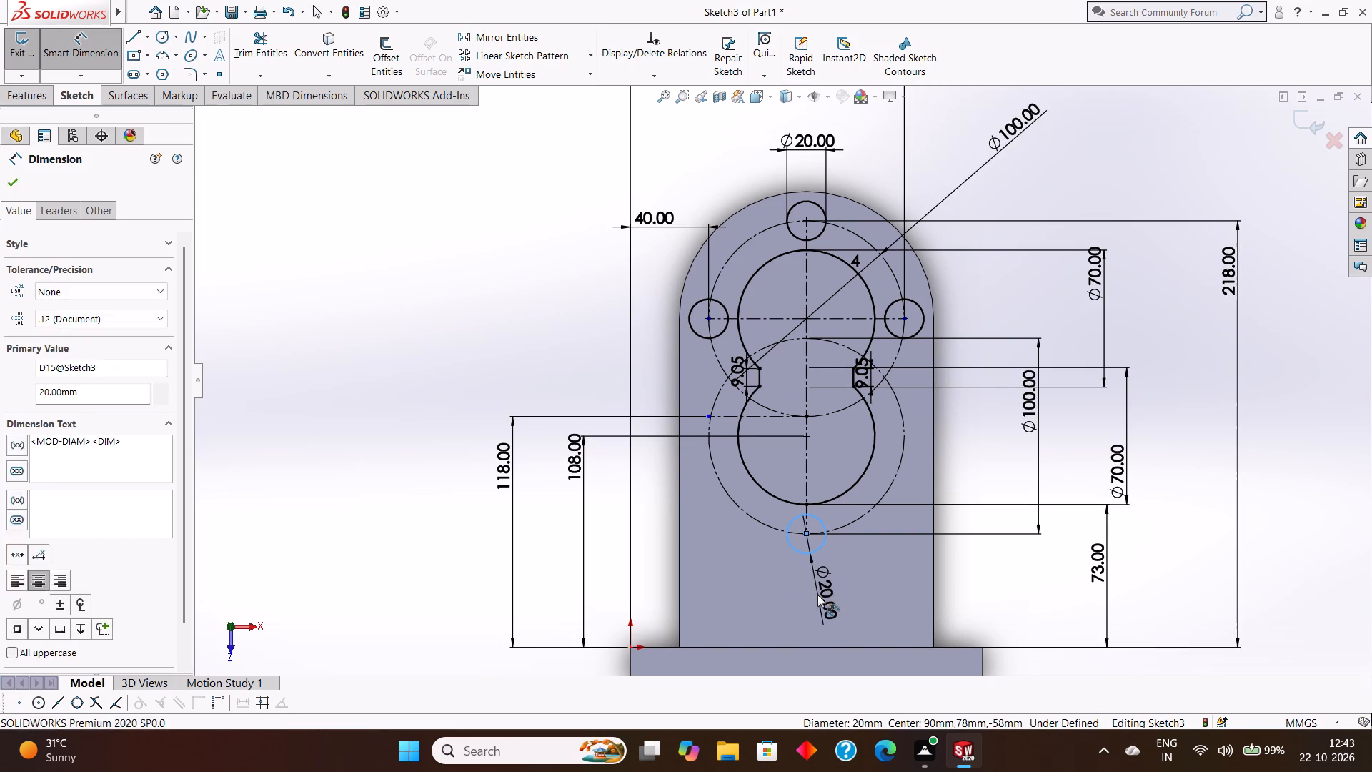
{"action": "left_click", "coordinate": [757, 566]}
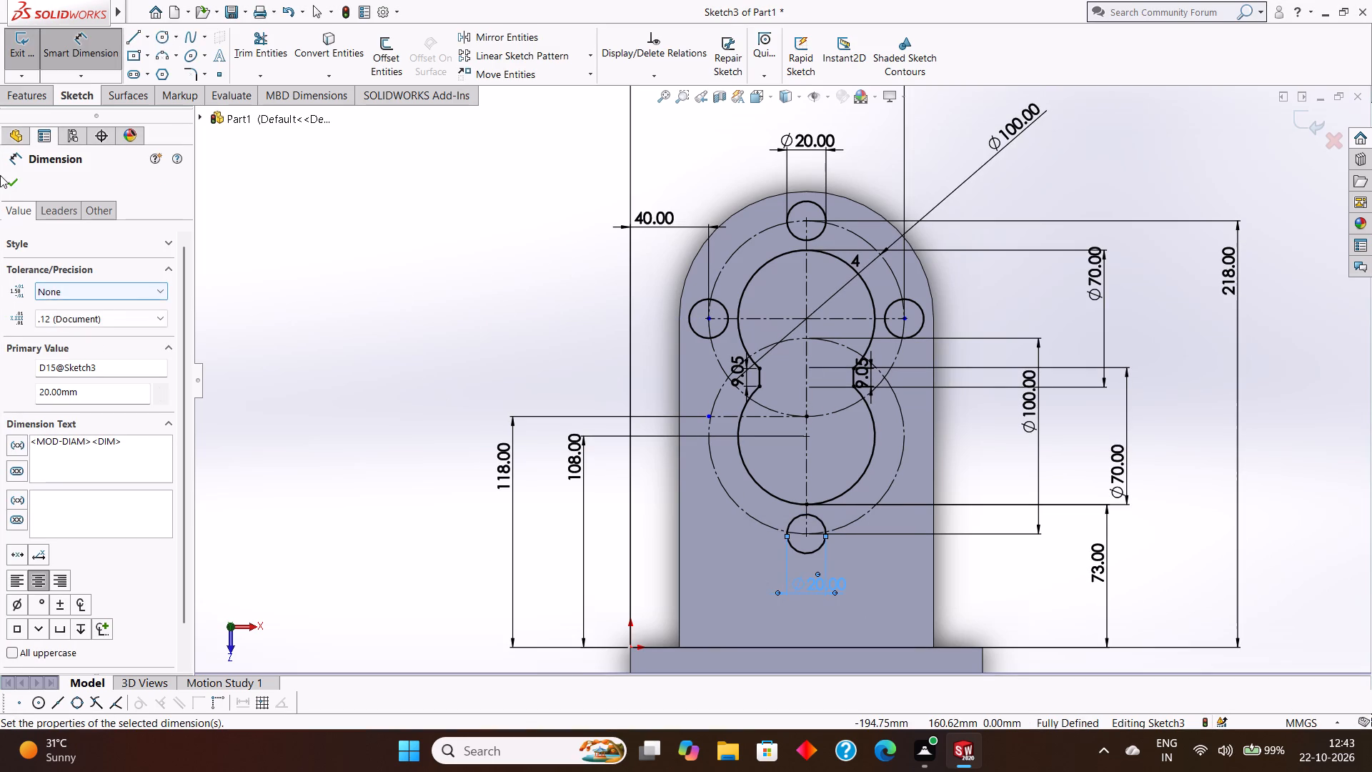
{"action": "left_click", "coordinate": [11, 180]}
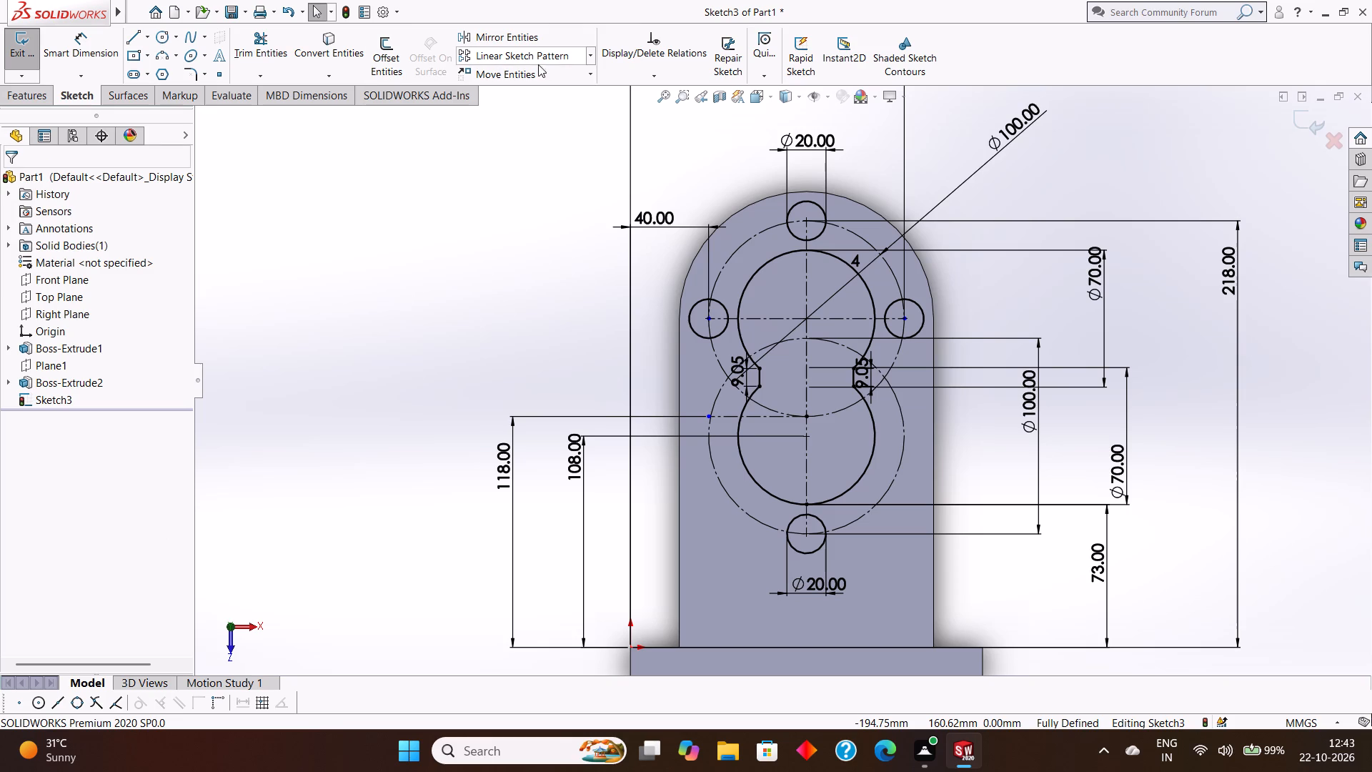
Circular-pattern the bottom 20 mm circle into 4 equally spaced instances over 360 degrees about the lower construction circle's center.
{"action": "left_click", "coordinate": [591, 57]}
{"action": "left_click", "coordinate": [555, 91]}
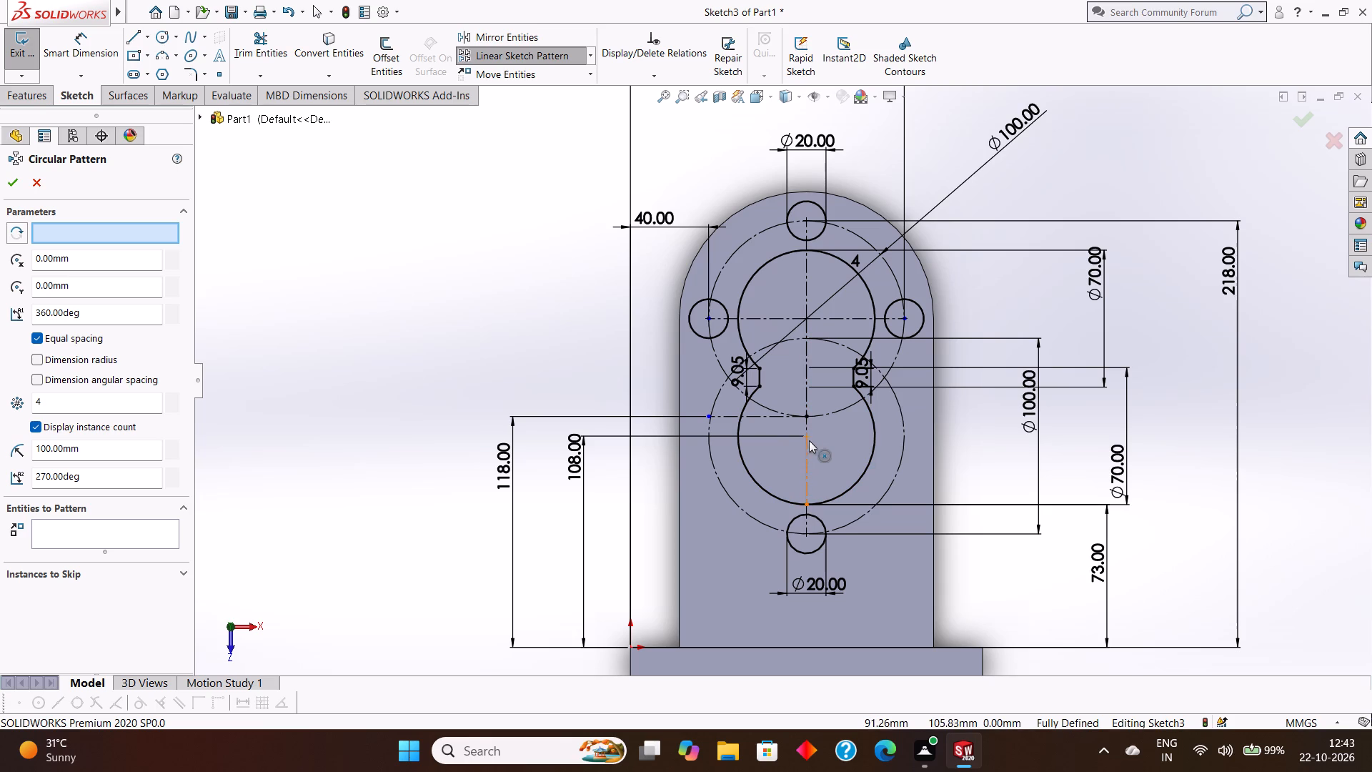
{"action": "left_click", "coordinate": [810, 438]}
{"action": "left_click", "coordinate": [81, 232]}
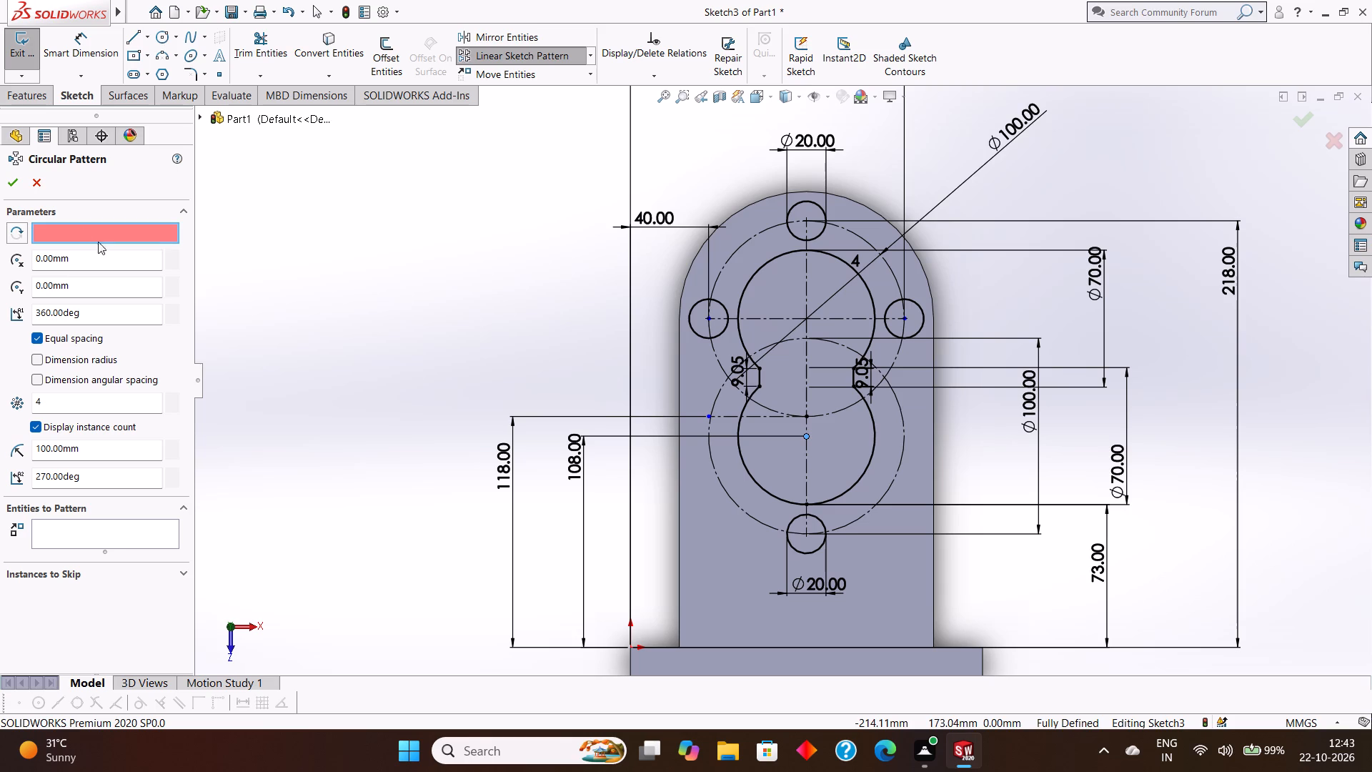
{"action": "left_click", "coordinate": [805, 436]}
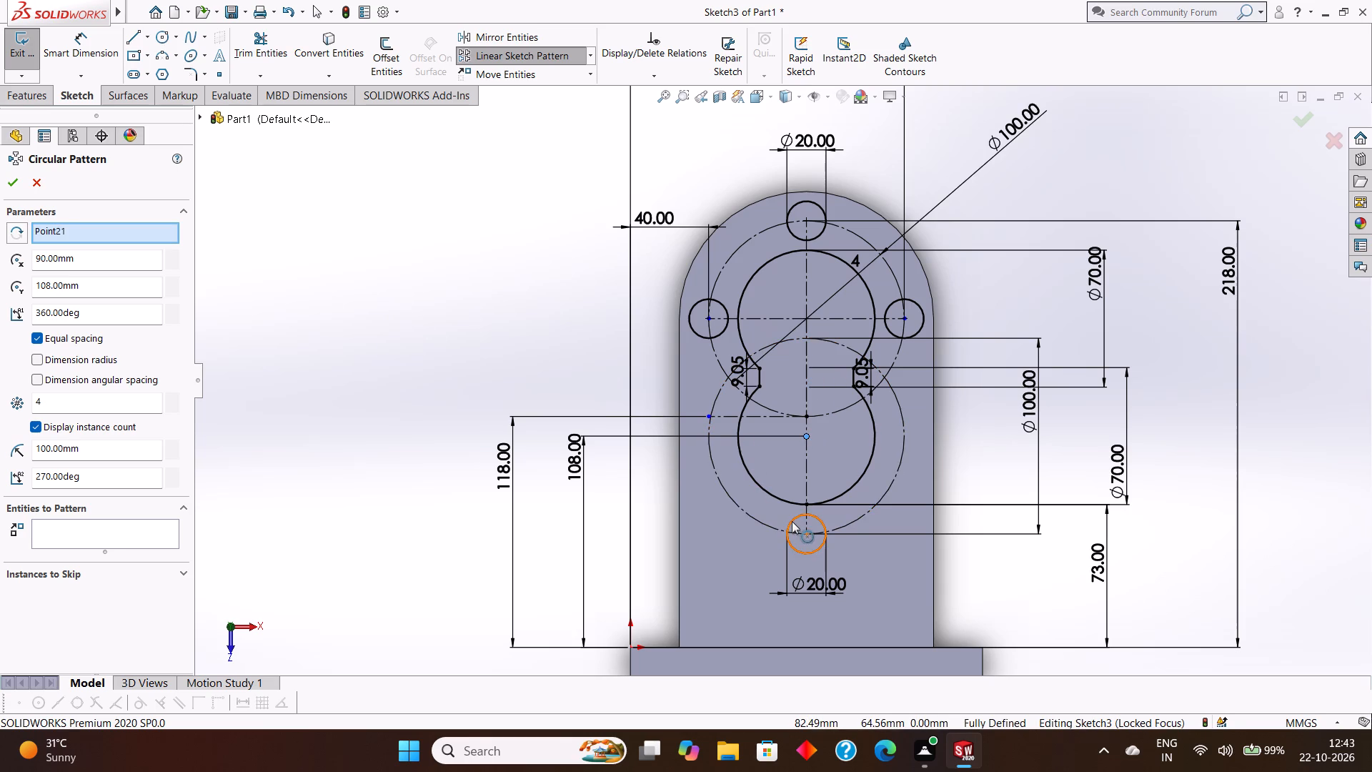
{"action": "left_click", "coordinate": [792, 521]}
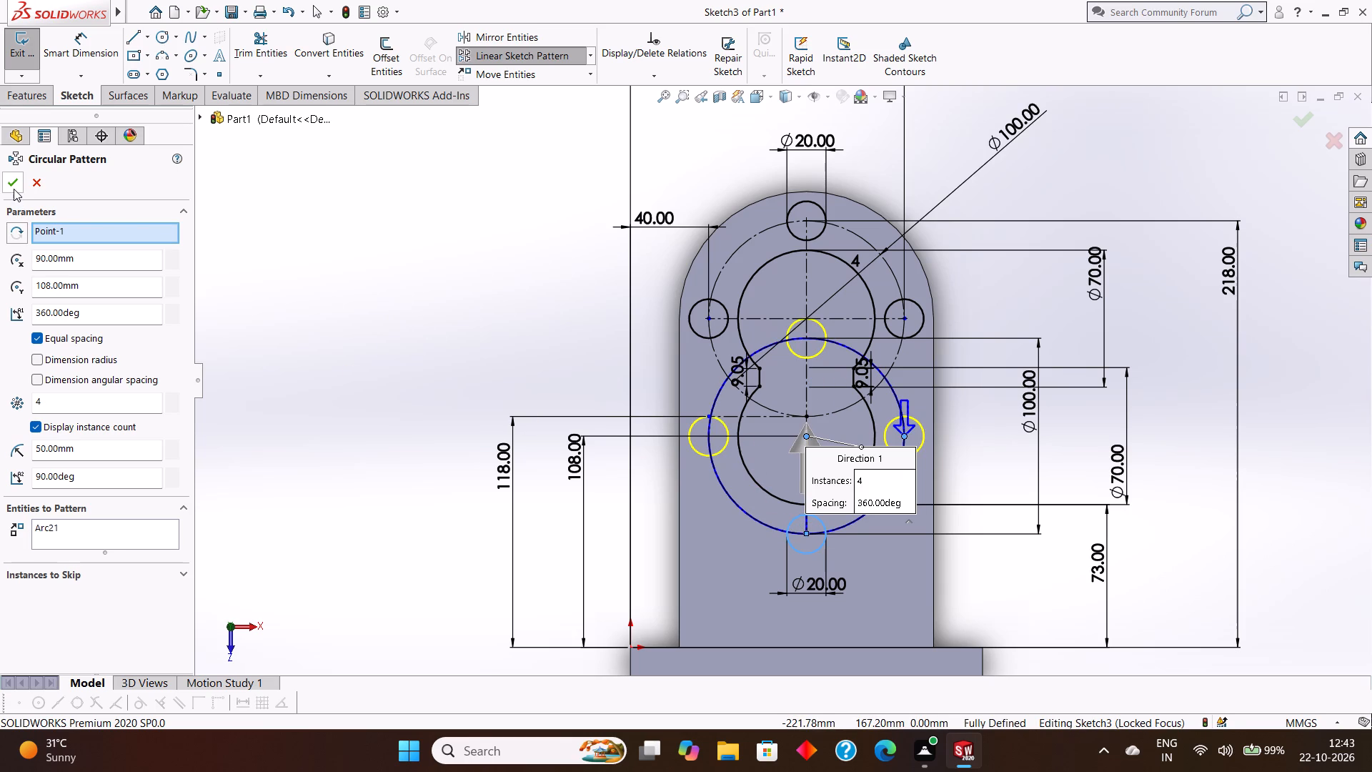
{"action": "left_click", "coordinate": [14, 189]}
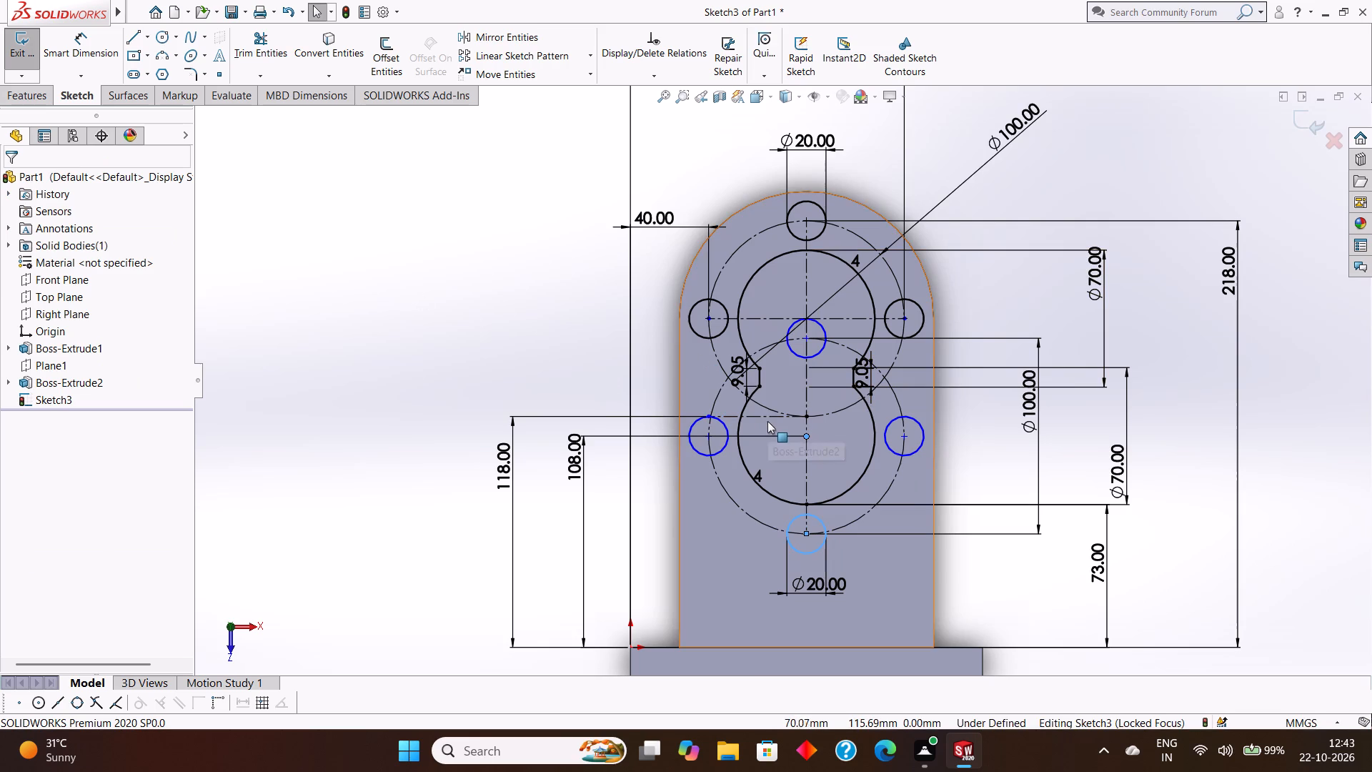
Delete the patterned 20 mm circle that falls inside the central opening.
{"action": "right_click", "coordinate": [820, 327]}
{"action": "left_click", "coordinate": [875, 553]}
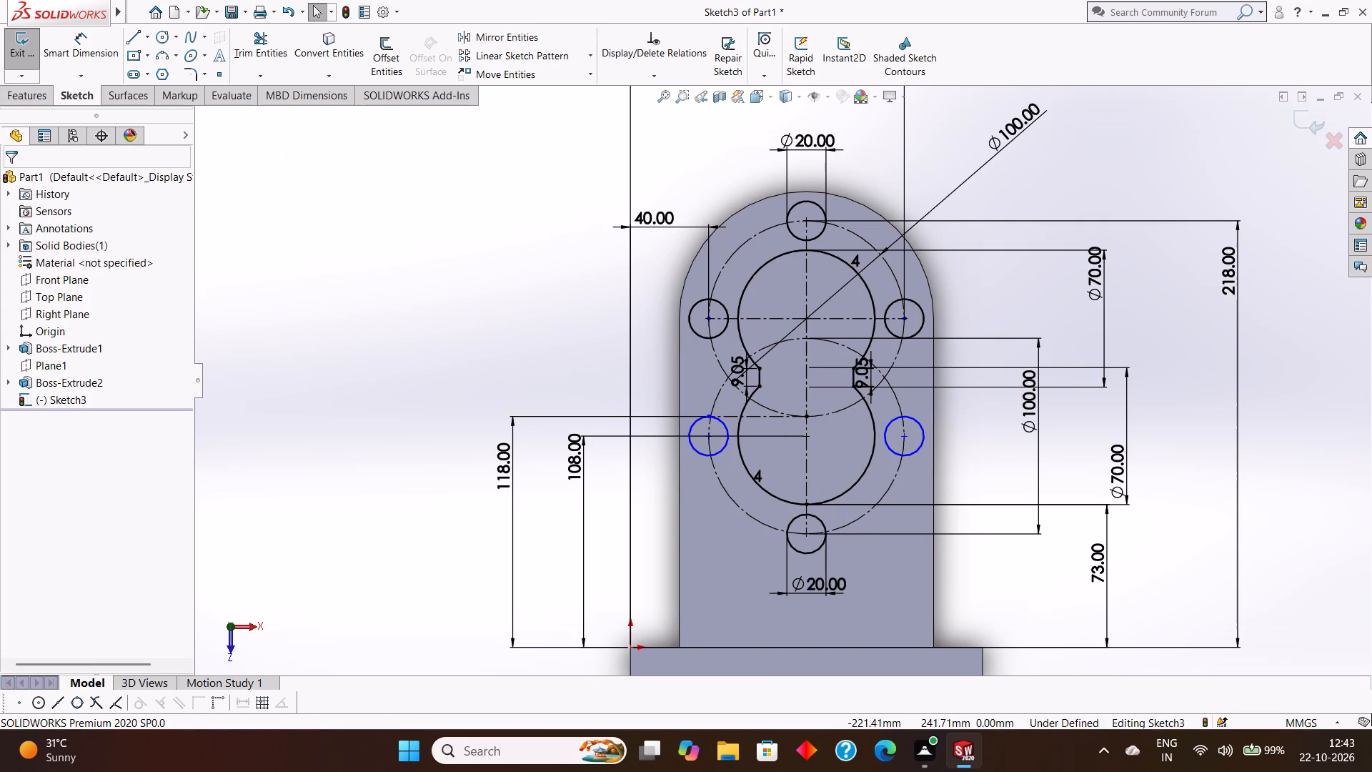
Add a 40 mm horizontal dimension from the origin to the left patterned circle on the lower construction circle.
{"action": "left_click", "coordinate": [69, 41]}
{"action": "scroll", "coordinate": [705, 333], "scroll_direction": "up", "scroll_amount": 2}
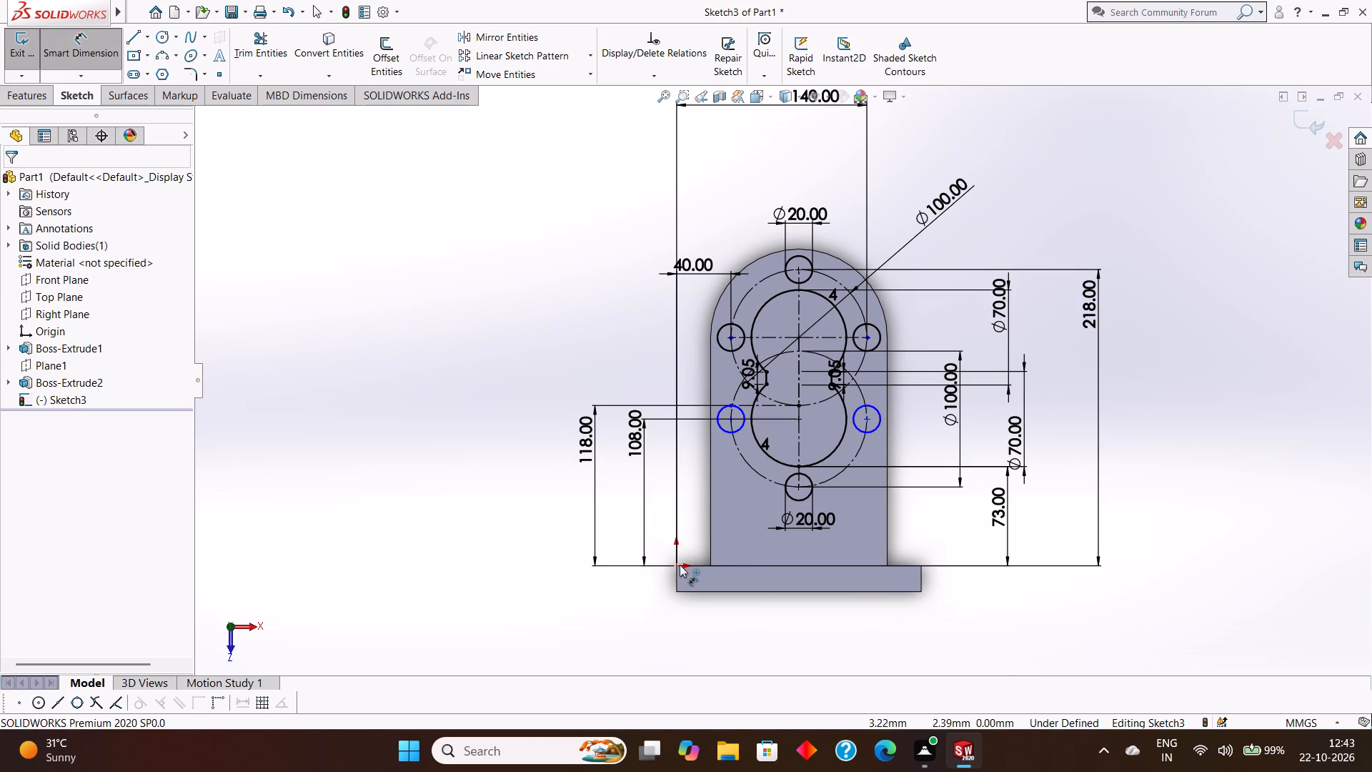
{"action": "left_click", "coordinate": [679, 566]}
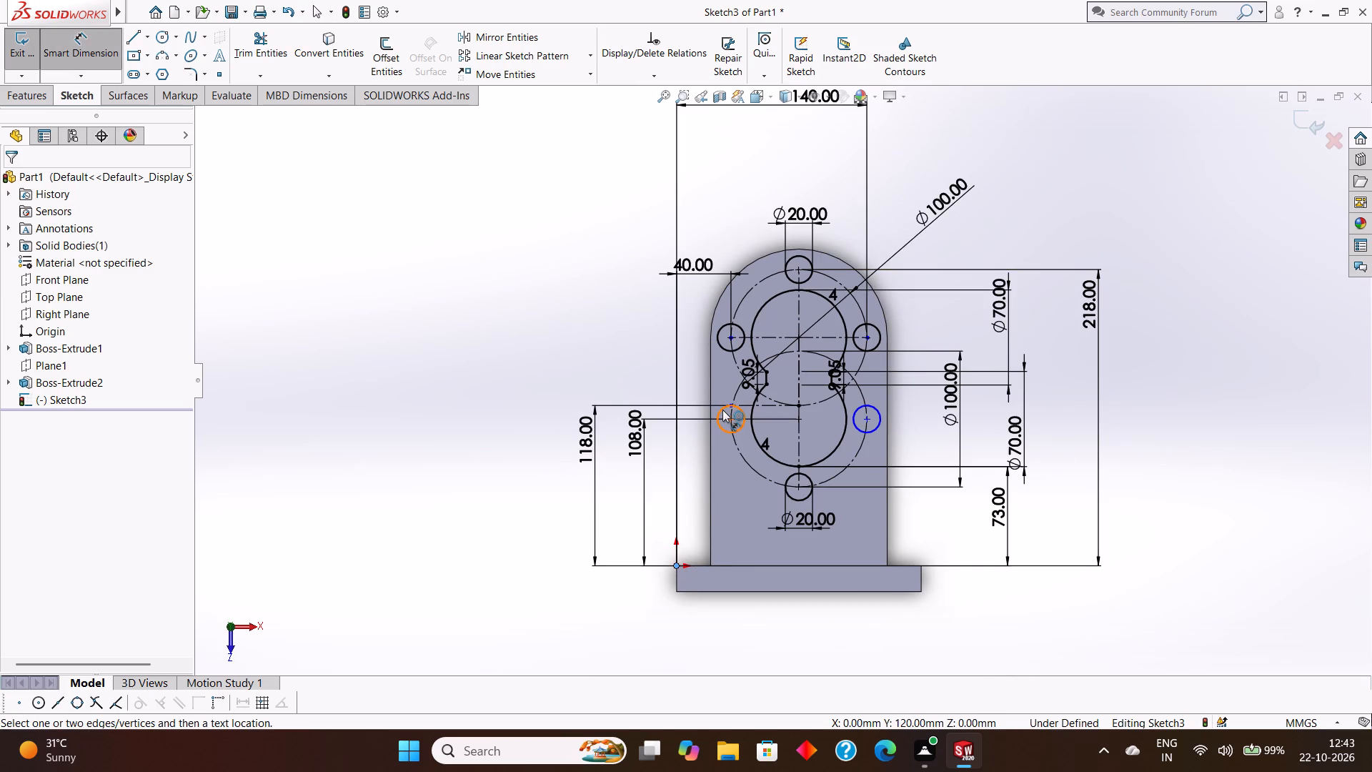
{"action": "left_click", "coordinate": [722, 410]}
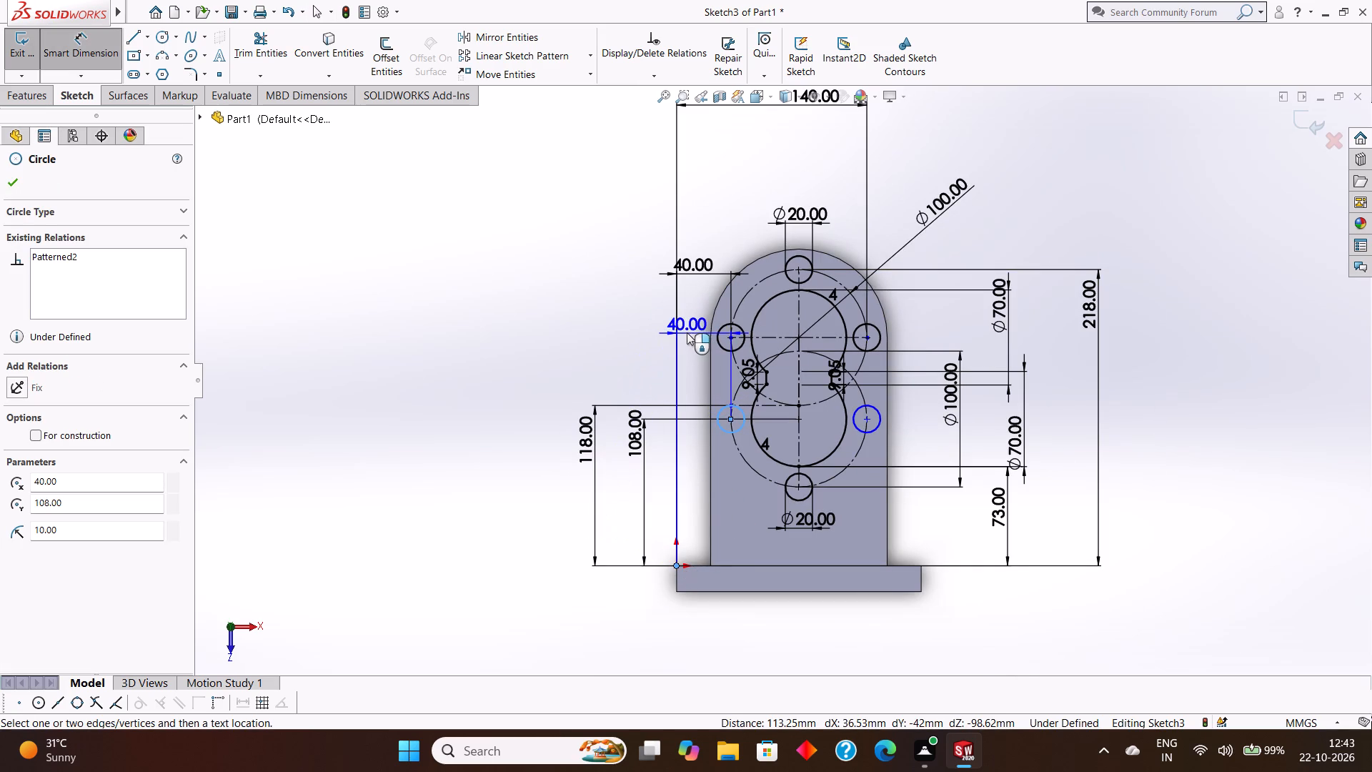
{"action": "left_click", "coordinate": [682, 325]}
{"action": "left_click", "coordinate": [622, 304]}
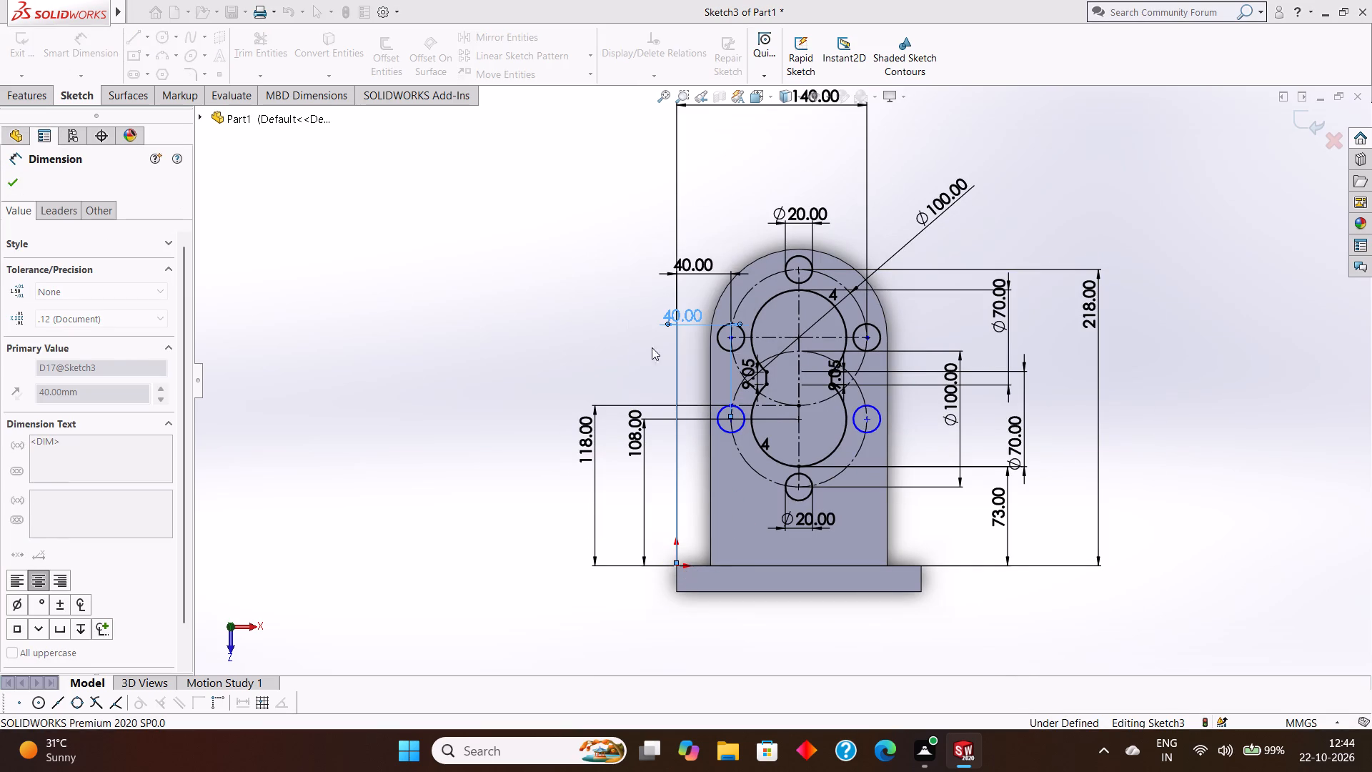
Add a 108 mm vertical dimension from the origin to the center of the left patterned circle.
{"action": "left_click", "coordinate": [680, 566]}
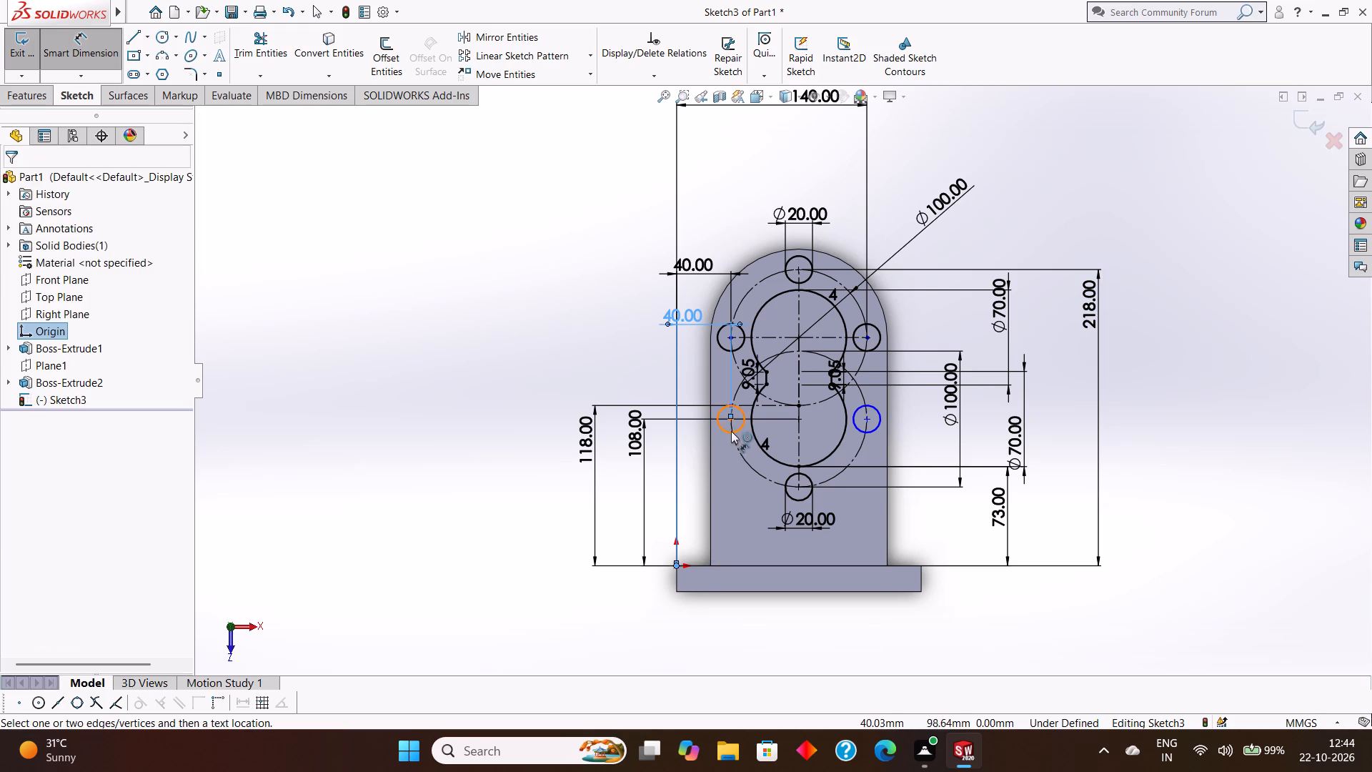
{"action": "left_click", "coordinate": [731, 423]}
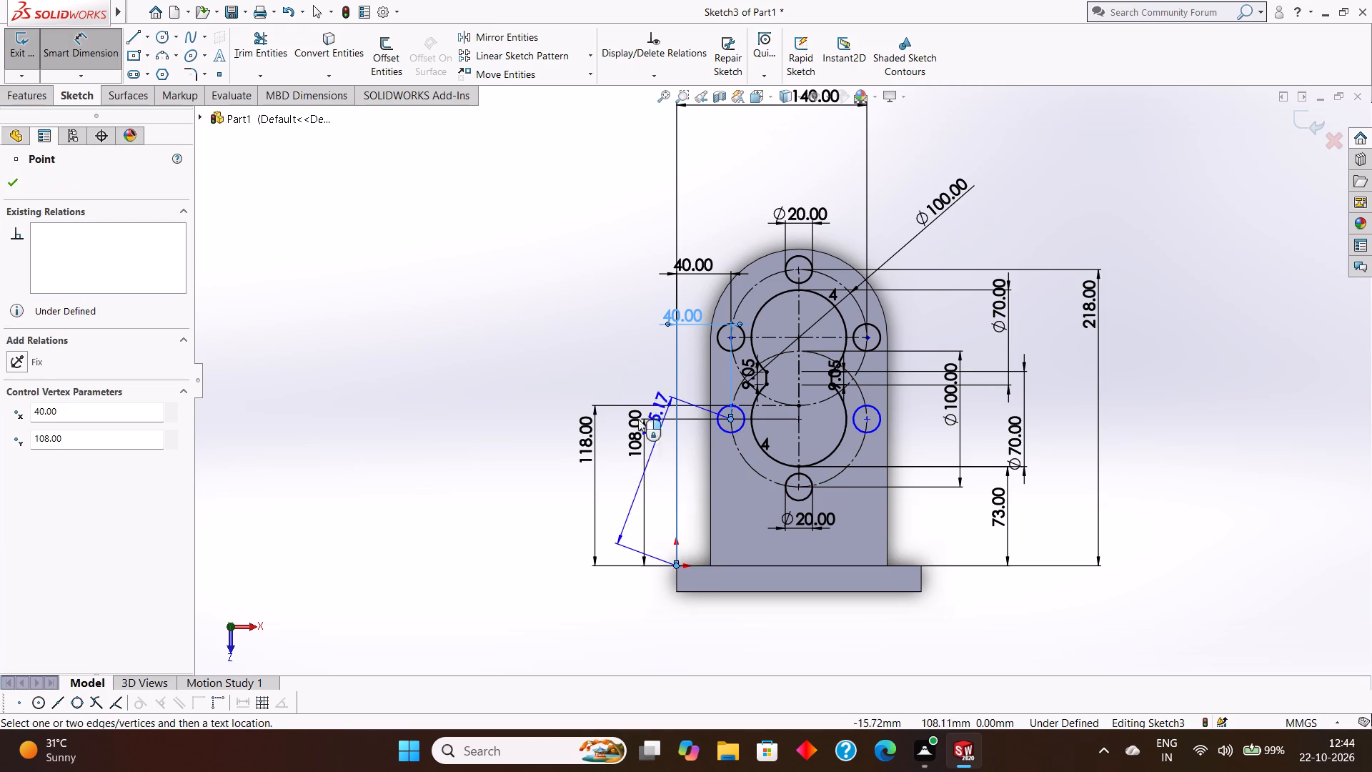
{"action": "left_click", "coordinate": [569, 471]}
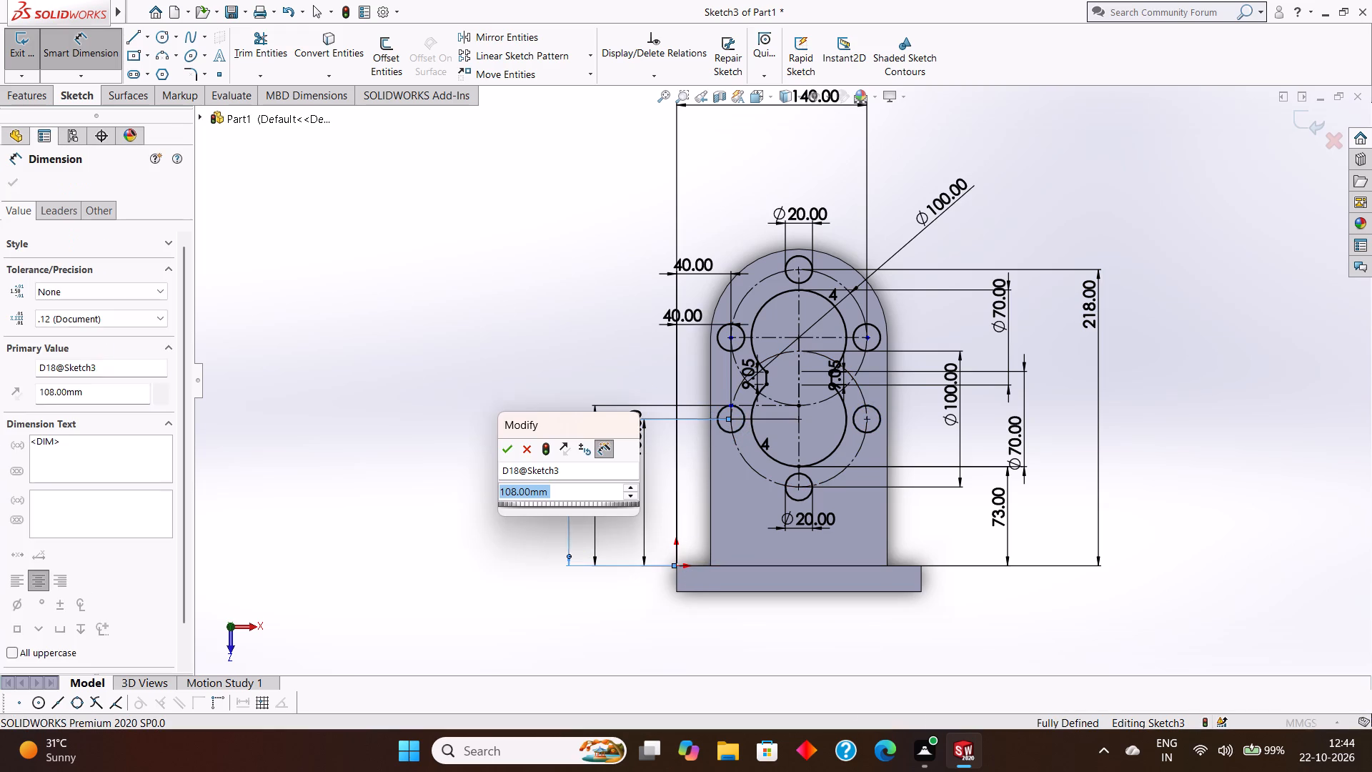
{"action": "left_click", "coordinate": [506, 452]}
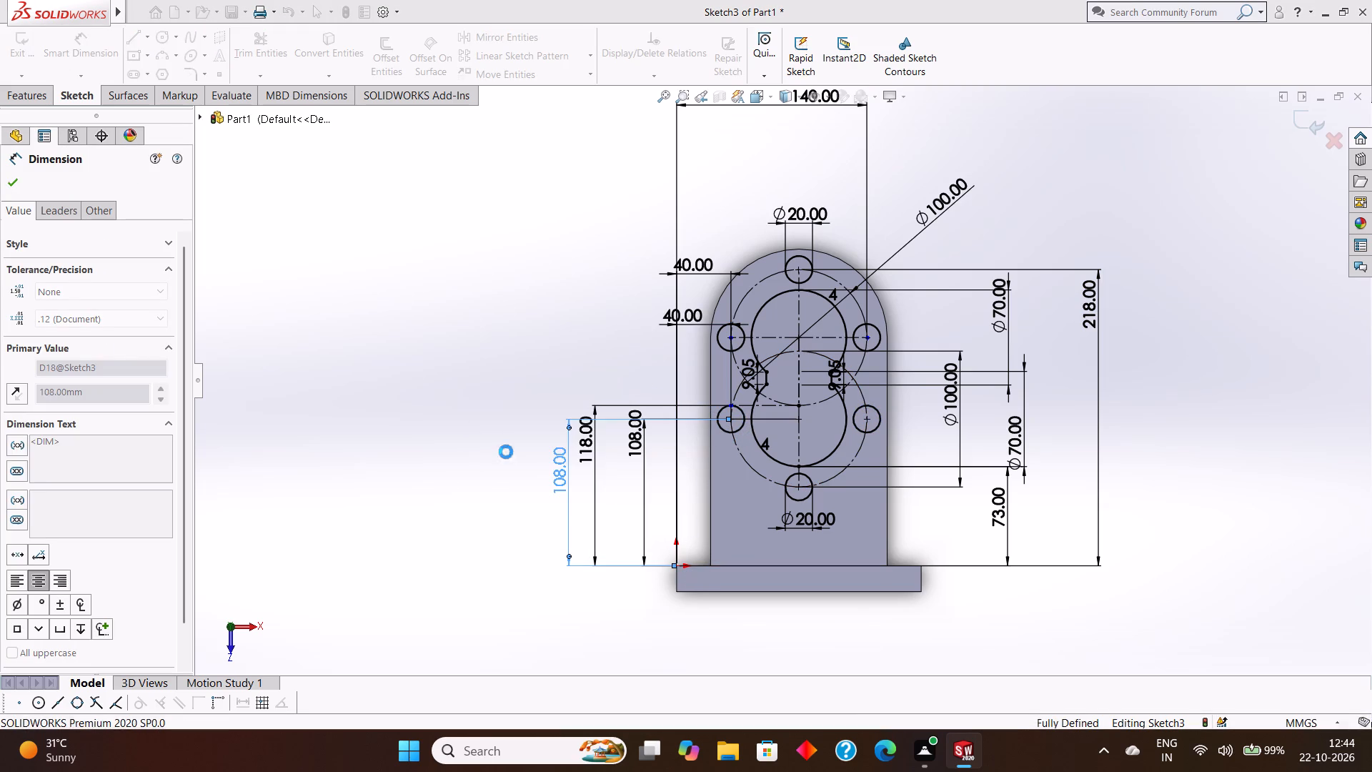
{"action": "left_click", "coordinate": [13, 192]}
Trim to closest the top arcs of the lower 100 mm construction circle that lie inside the upper construction circle.
{"action": "scroll", "coordinate": [827, 377], "scroll_direction": "down", "scroll_amount": 3}
{"action": "scroll", "coordinate": [775, 309], "scroll_direction": "down", "scroll_amount": 1}
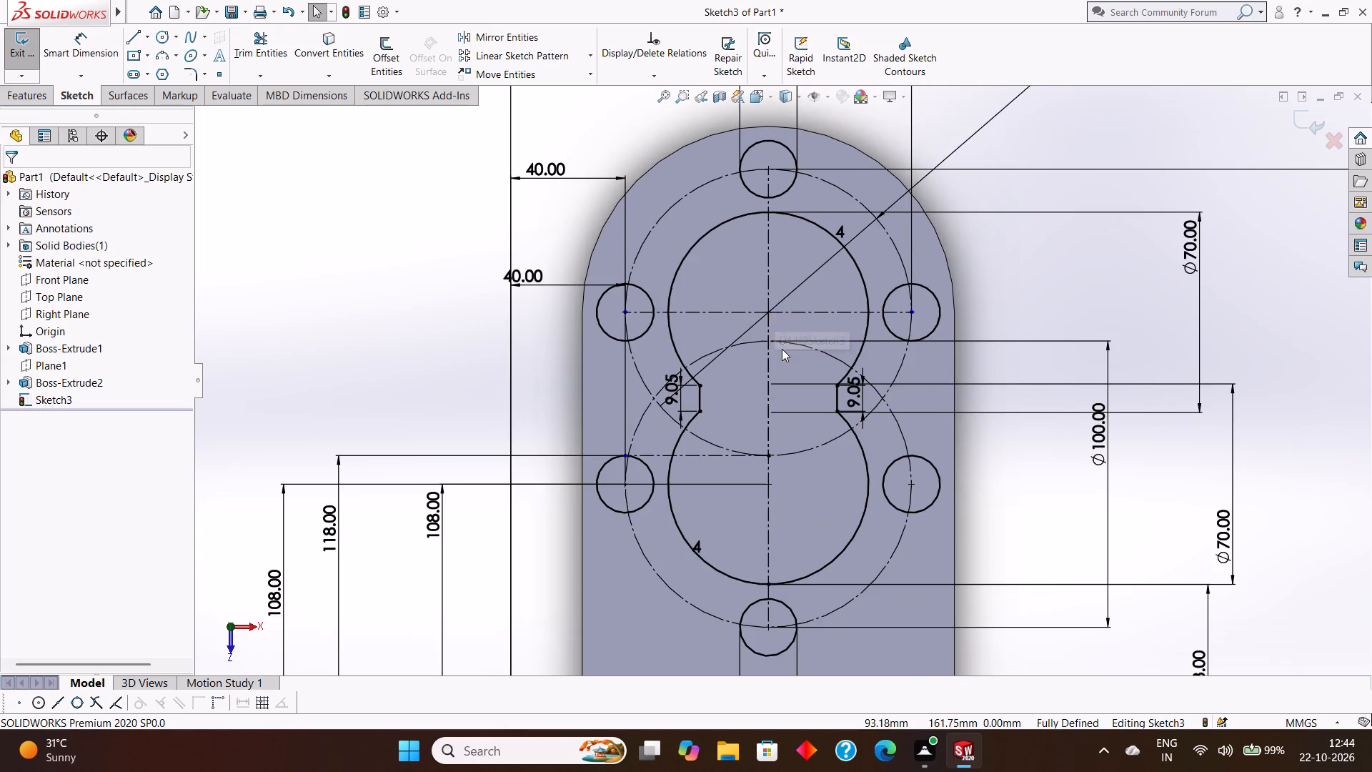
{"action": "scroll", "coordinate": [782, 349], "scroll_direction": "up", "scroll_amount": 3}
{"action": "scroll", "coordinate": [795, 334], "scroll_direction": "down", "scroll_amount": 2}
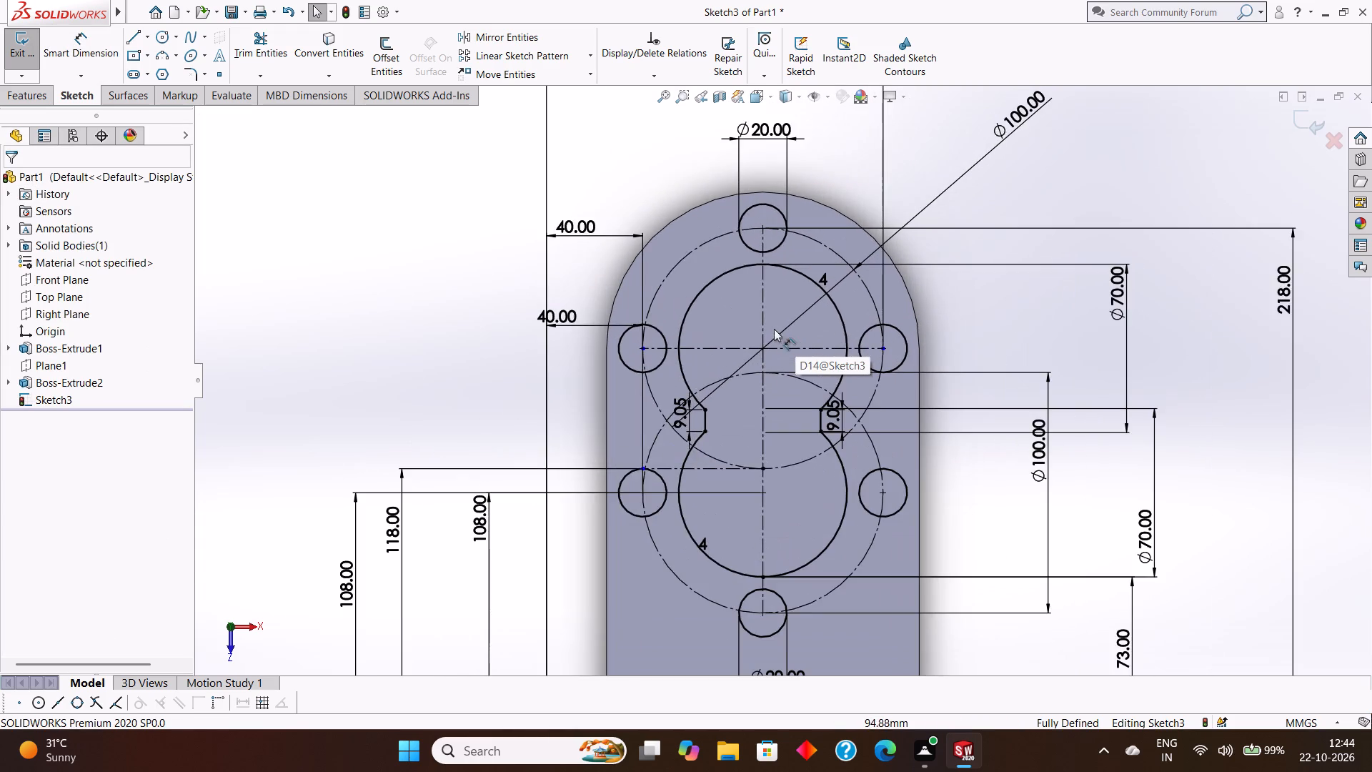
{"action": "scroll", "coordinate": [774, 329], "scroll_direction": "down", "scroll_amount": 2}
{"action": "scroll", "coordinate": [771, 356], "scroll_direction": "up", "scroll_amount": 2}
{"action": "scroll", "coordinate": [772, 369], "scroll_direction": "down", "scroll_amount": 1}
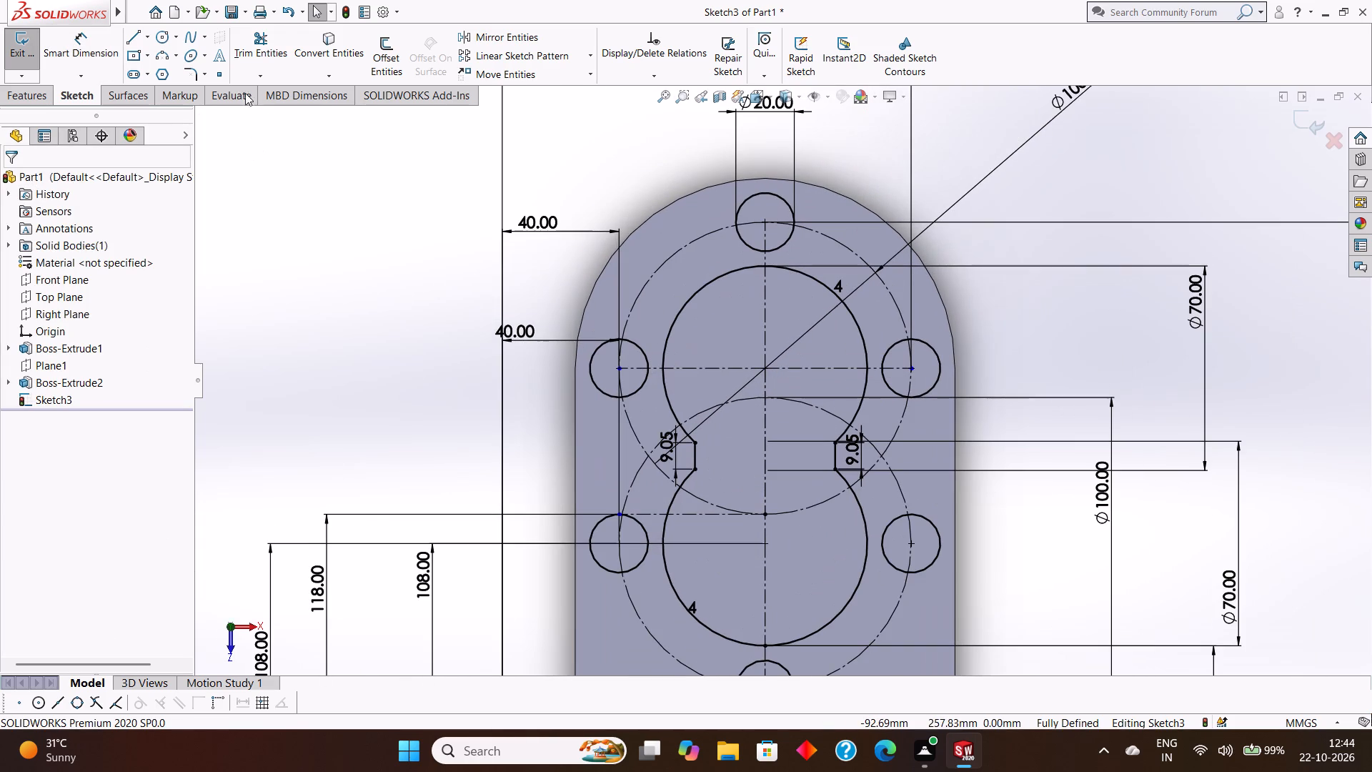
{"action": "left_click", "coordinate": [258, 38]}
{"action": "scroll", "coordinate": [751, 430], "scroll_direction": "down", "scroll_amount": 1}
{"action": "scroll", "coordinate": [691, 420], "scroll_direction": "down", "scroll_amount": 2}
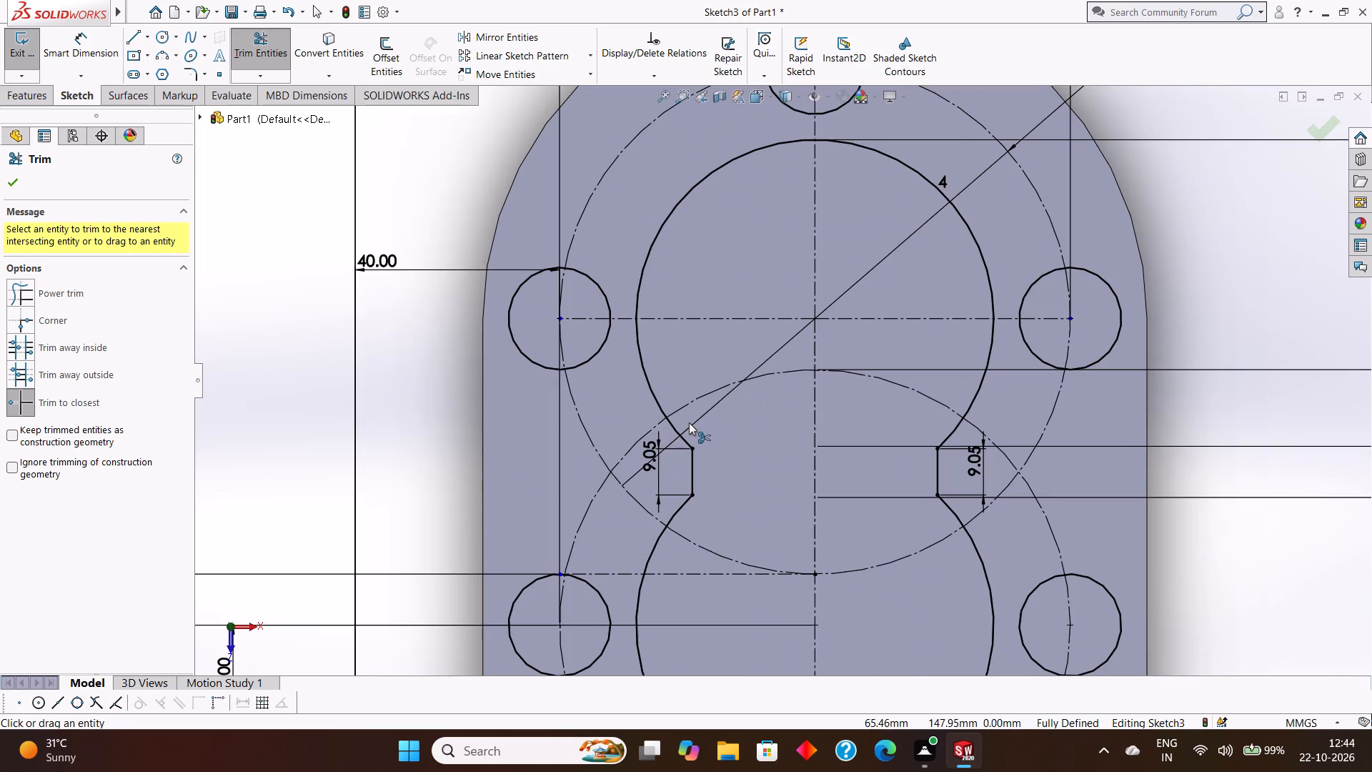
{"action": "left_click", "coordinate": [637, 439]}
{"action": "left_click", "coordinate": [682, 405]}
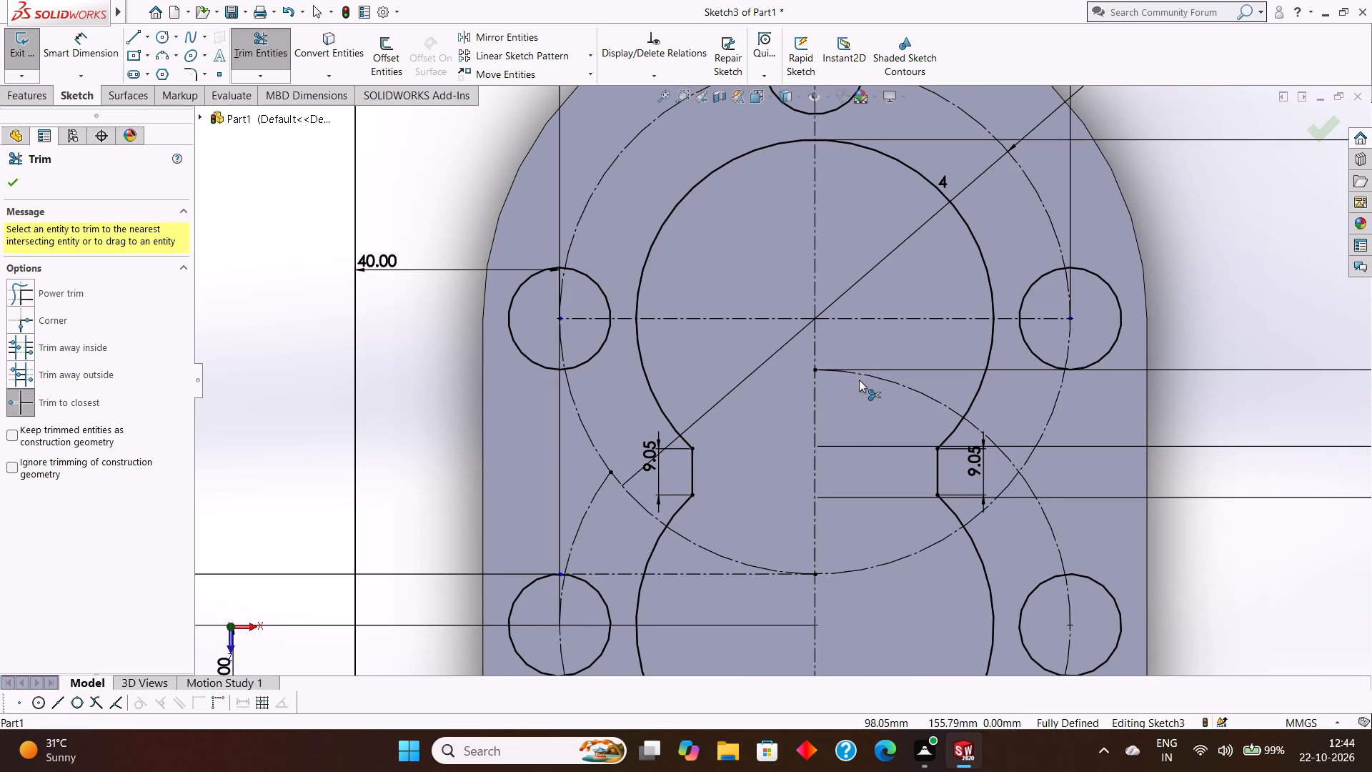
{"action": "left_click", "coordinate": [867, 376]}
{"action": "left_click", "coordinate": [1002, 445]}
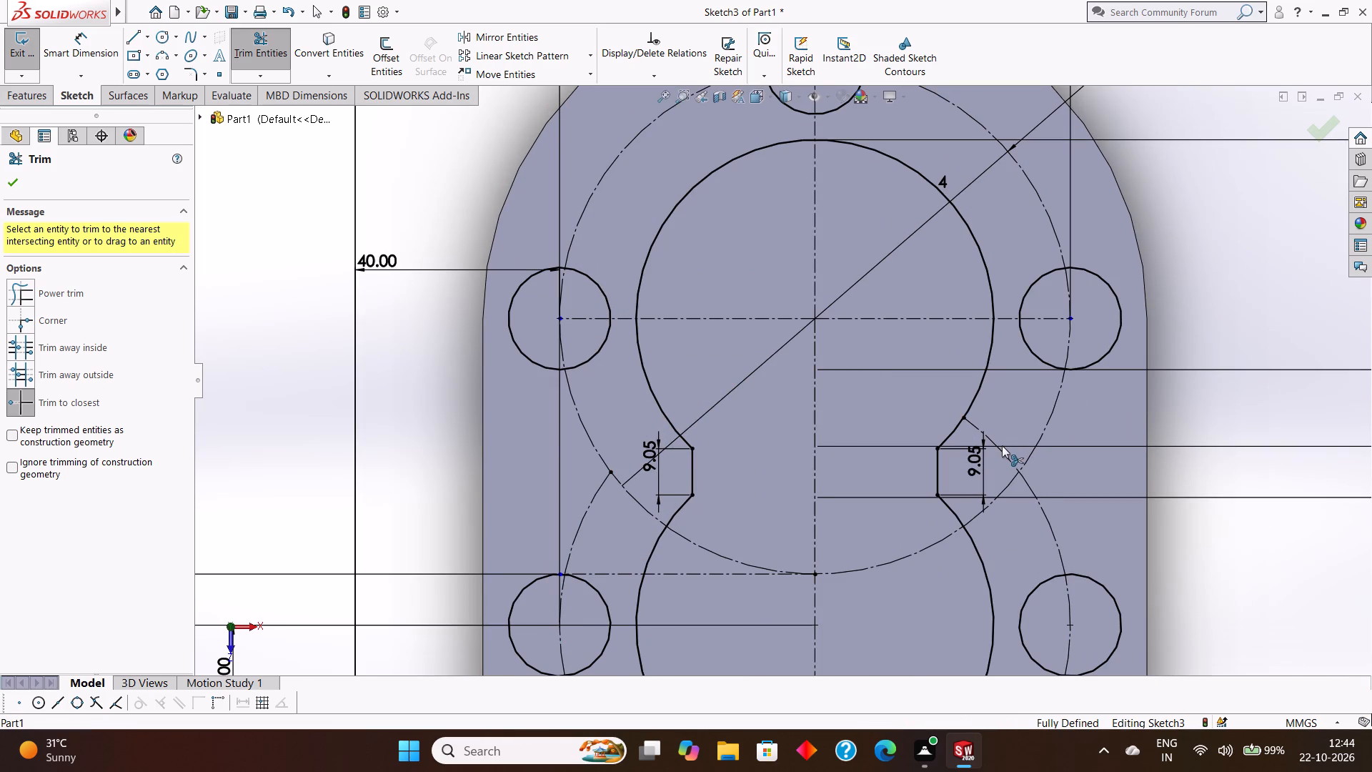
Trim the bottom arcs of the upper 100 mm construction circle that lie inside the lower construction circle.
{"action": "left_click", "coordinate": [1002, 493]}
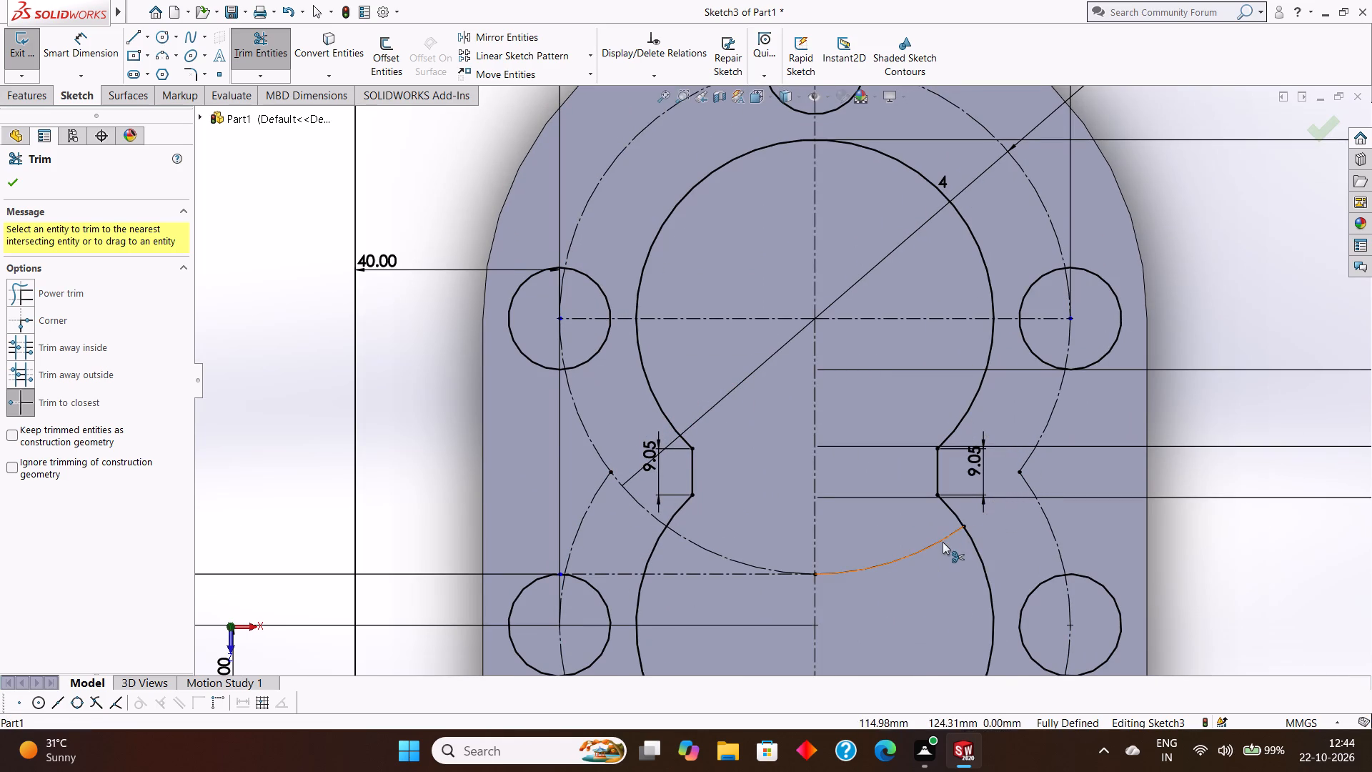
{"action": "left_click", "coordinate": [943, 542]}
{"action": "left_click", "coordinate": [728, 560]}
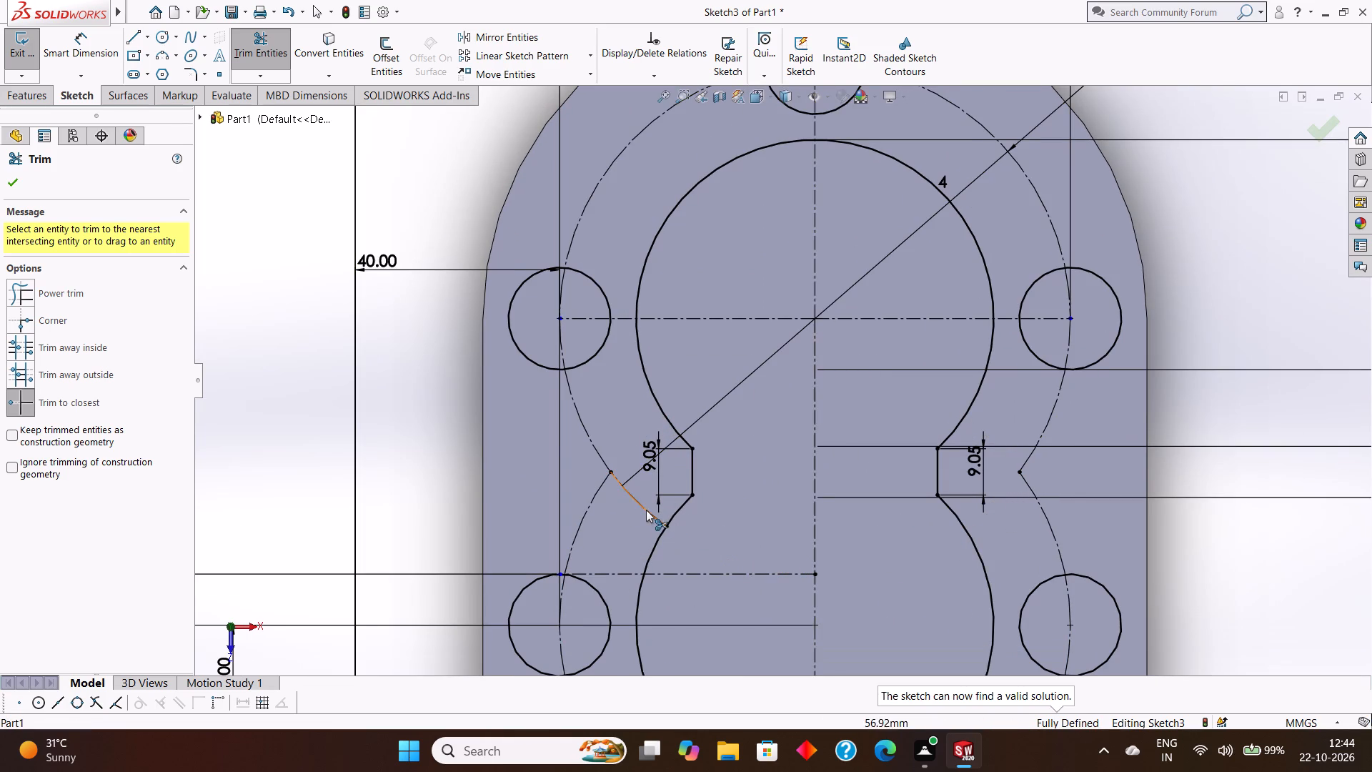
{"action": "left_click", "coordinate": [646, 510]}
{"action": "scroll", "coordinate": [646, 510], "scroll_direction": "up", "scroll_amount": 4}
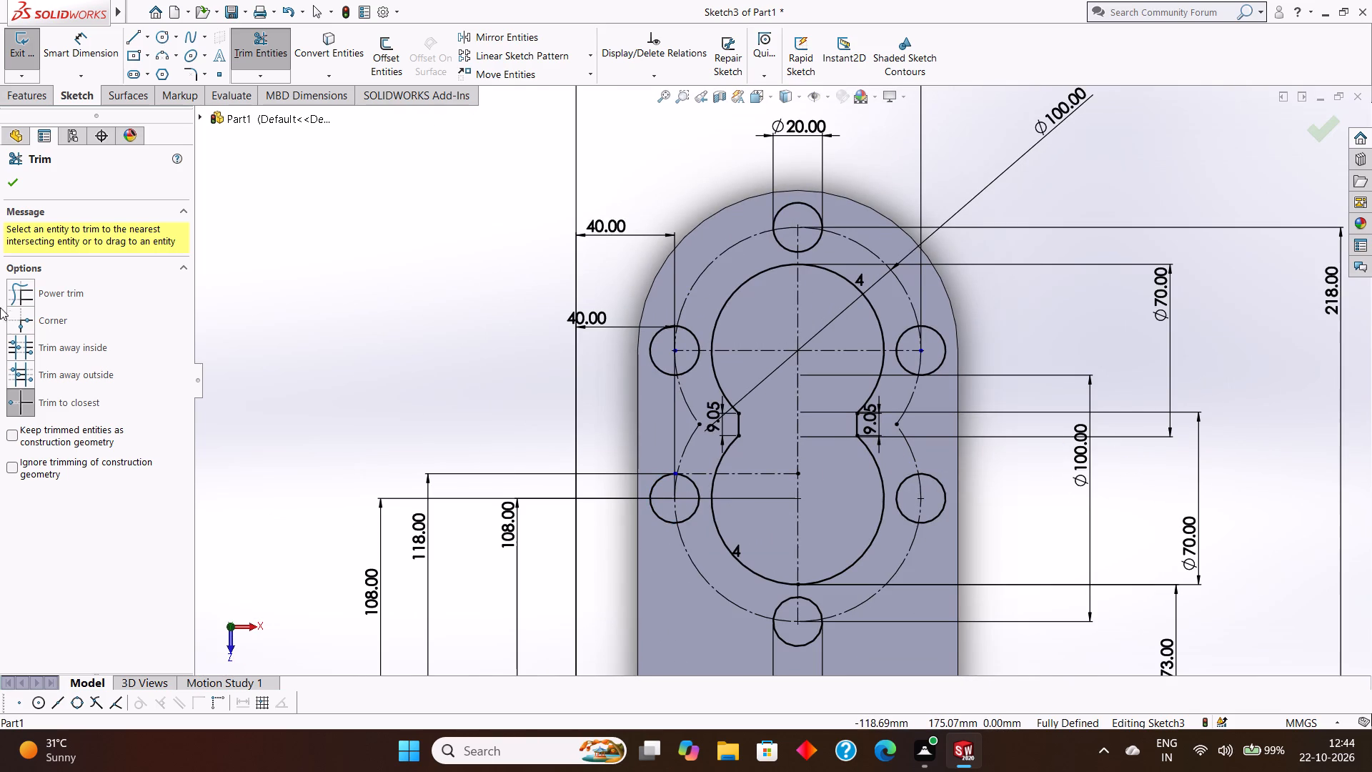
{"action": "left_click", "coordinate": [4, 184]}
Examine the trimmed construction outline, the narrow neck of the central opening and the surrounding 20 mm circles.
{"action": "scroll", "coordinate": [714, 405], "scroll_direction": "down", "scroll_amount": 2}
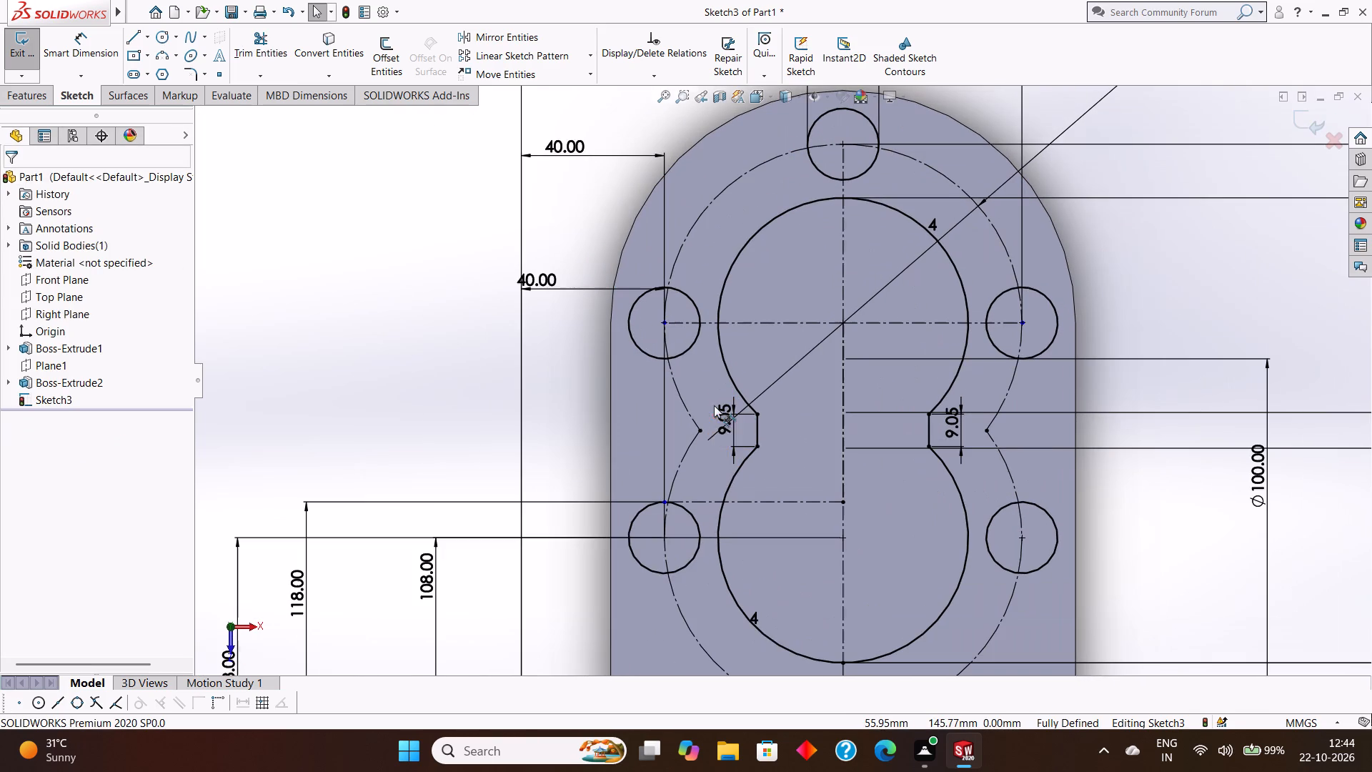
{"action": "scroll", "coordinate": [888, 442], "scroll_direction": "down", "scroll_amount": 1}
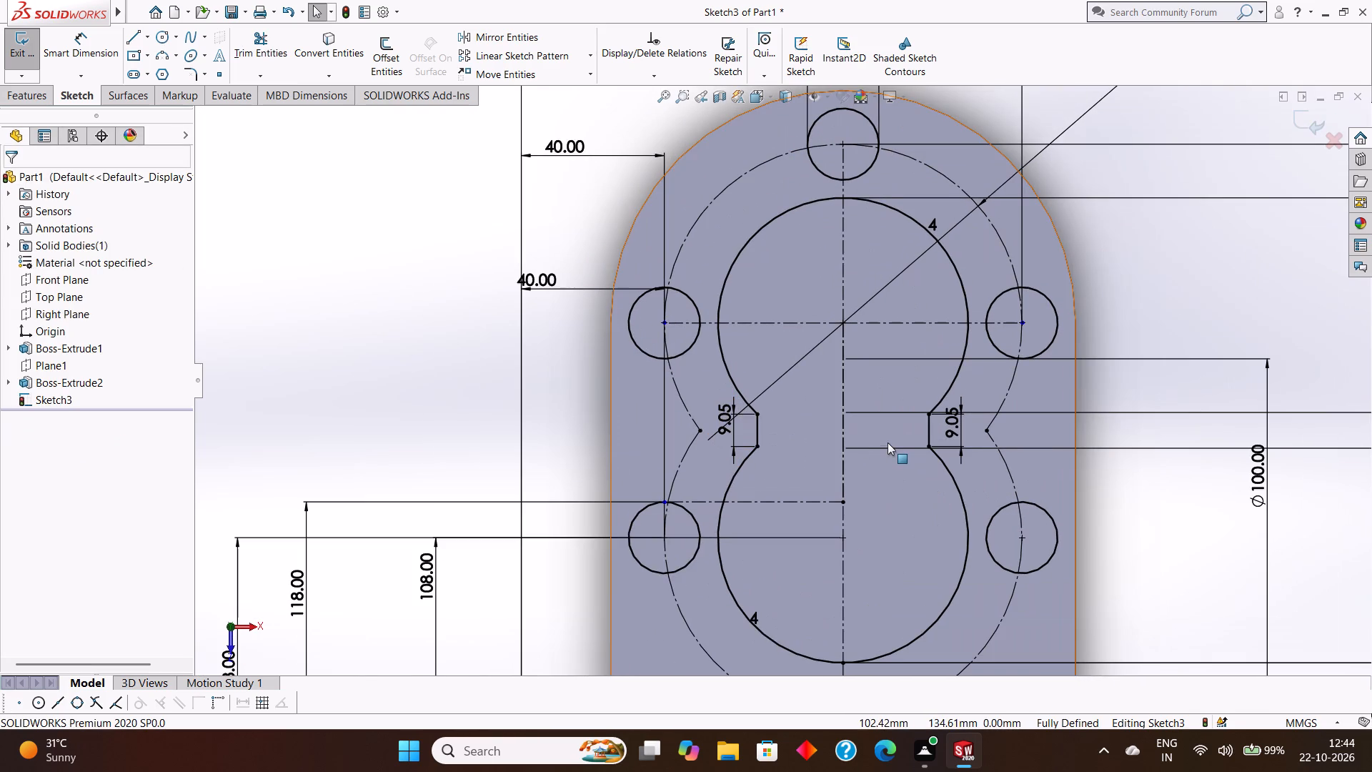
{"action": "scroll", "coordinate": [888, 442], "scroll_direction": "up", "scroll_amount": 4}
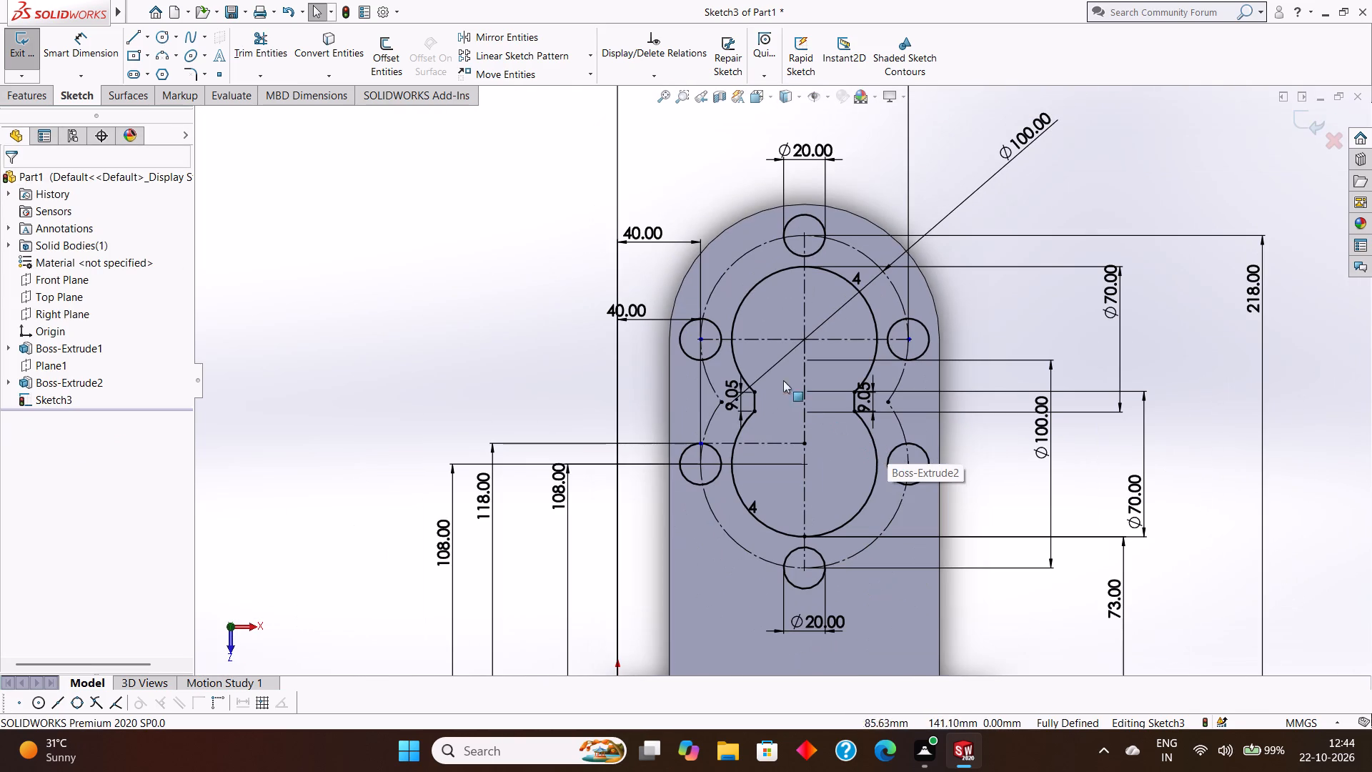
{"action": "scroll", "coordinate": [768, 354], "scroll_direction": "down", "scroll_amount": 2}
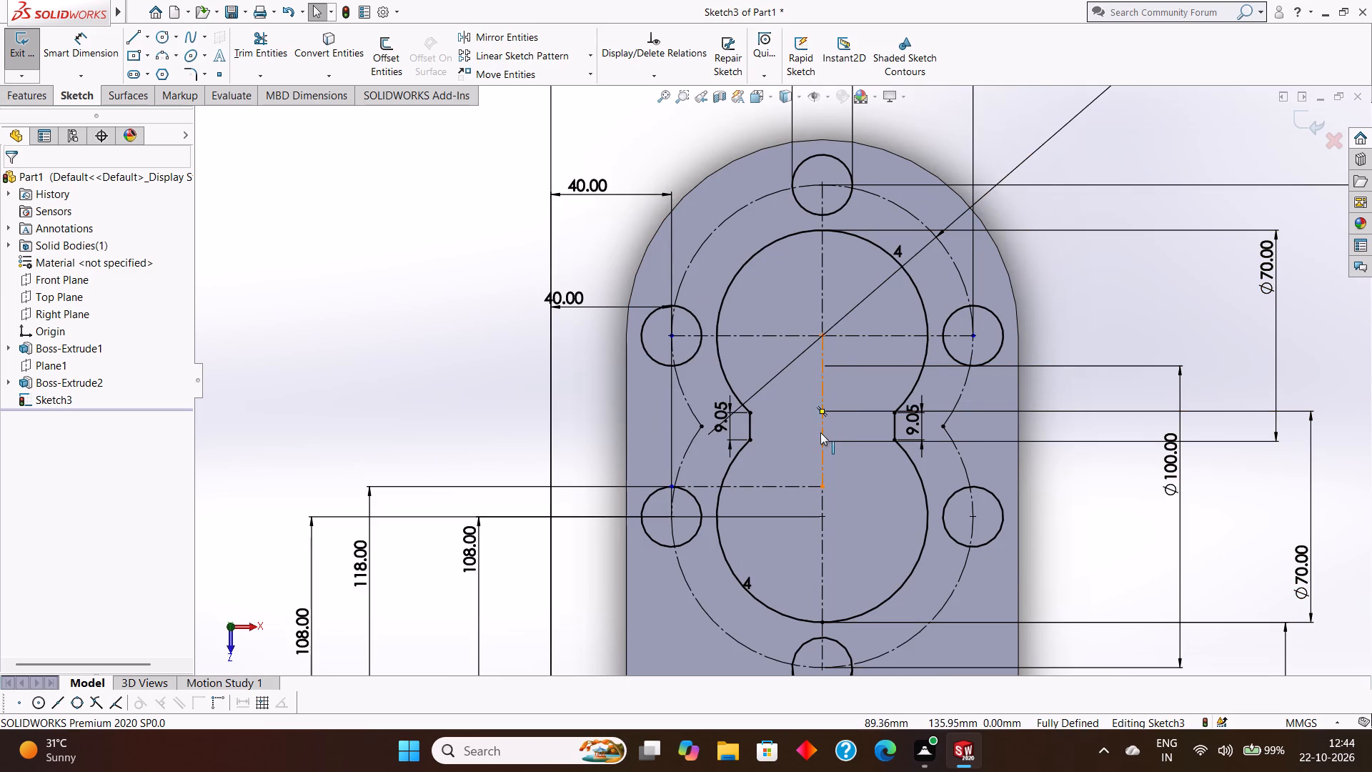
{"action": "scroll", "coordinate": [820, 435], "scroll_direction": "up", "scroll_amount": 1}
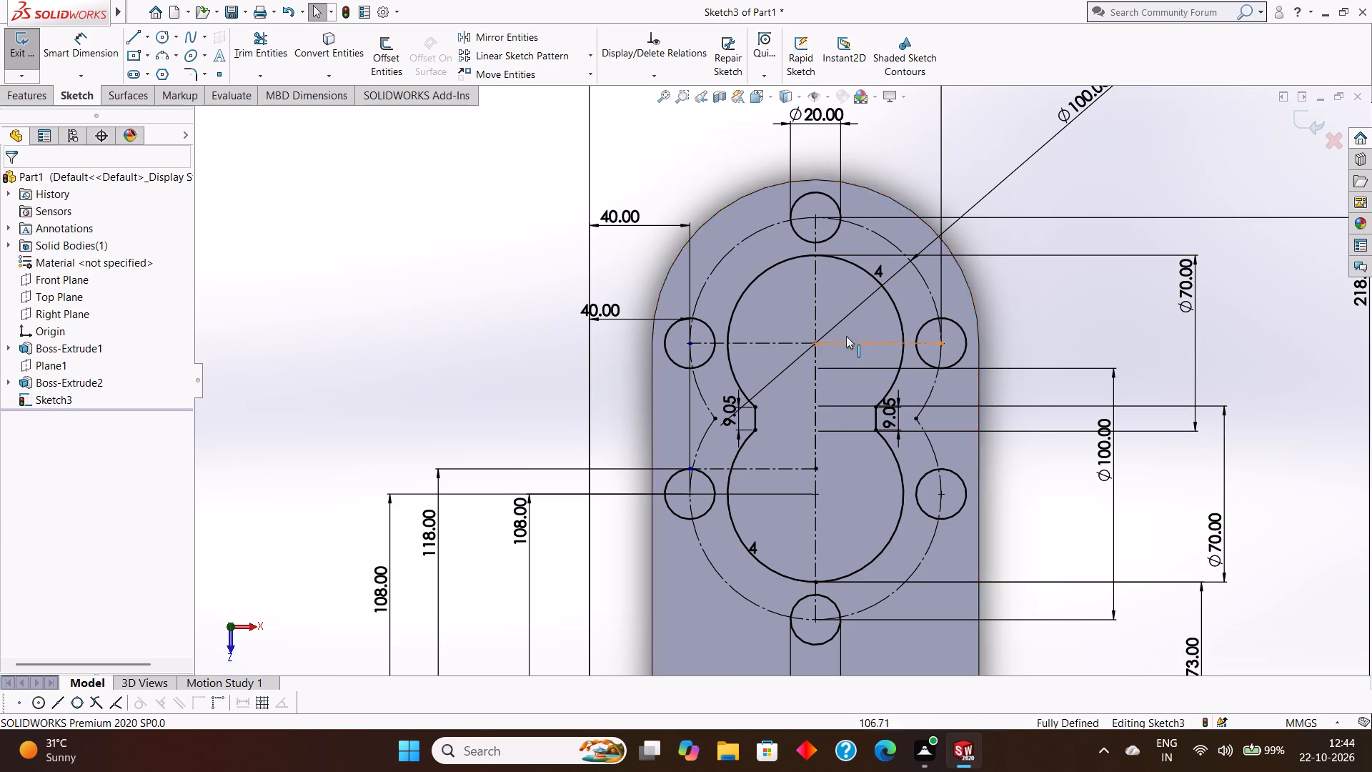
{"action": "left_click", "coordinate": [162, 38]}
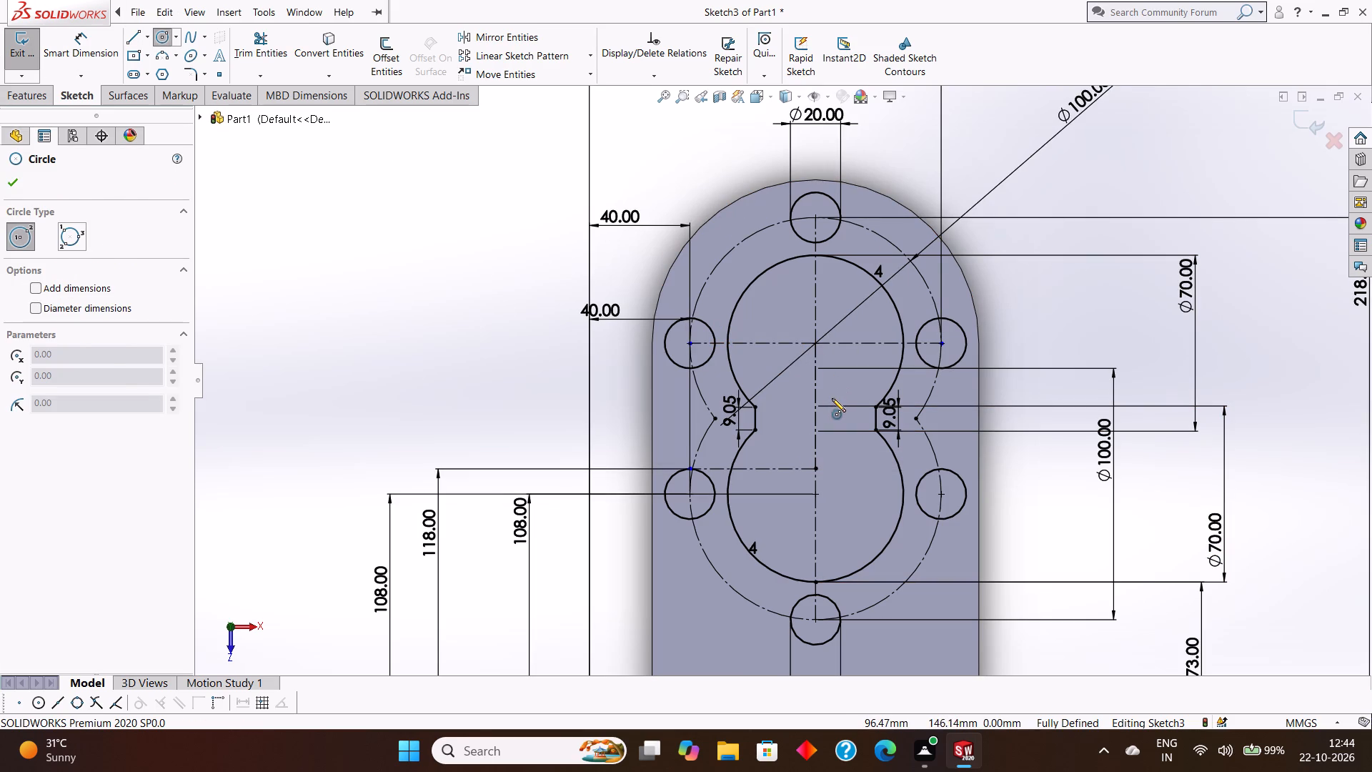
{"action": "key", "text": "Escape"}
{"action": "scroll", "coordinate": [832, 401], "scroll_direction": "up", "scroll_amount": 1}
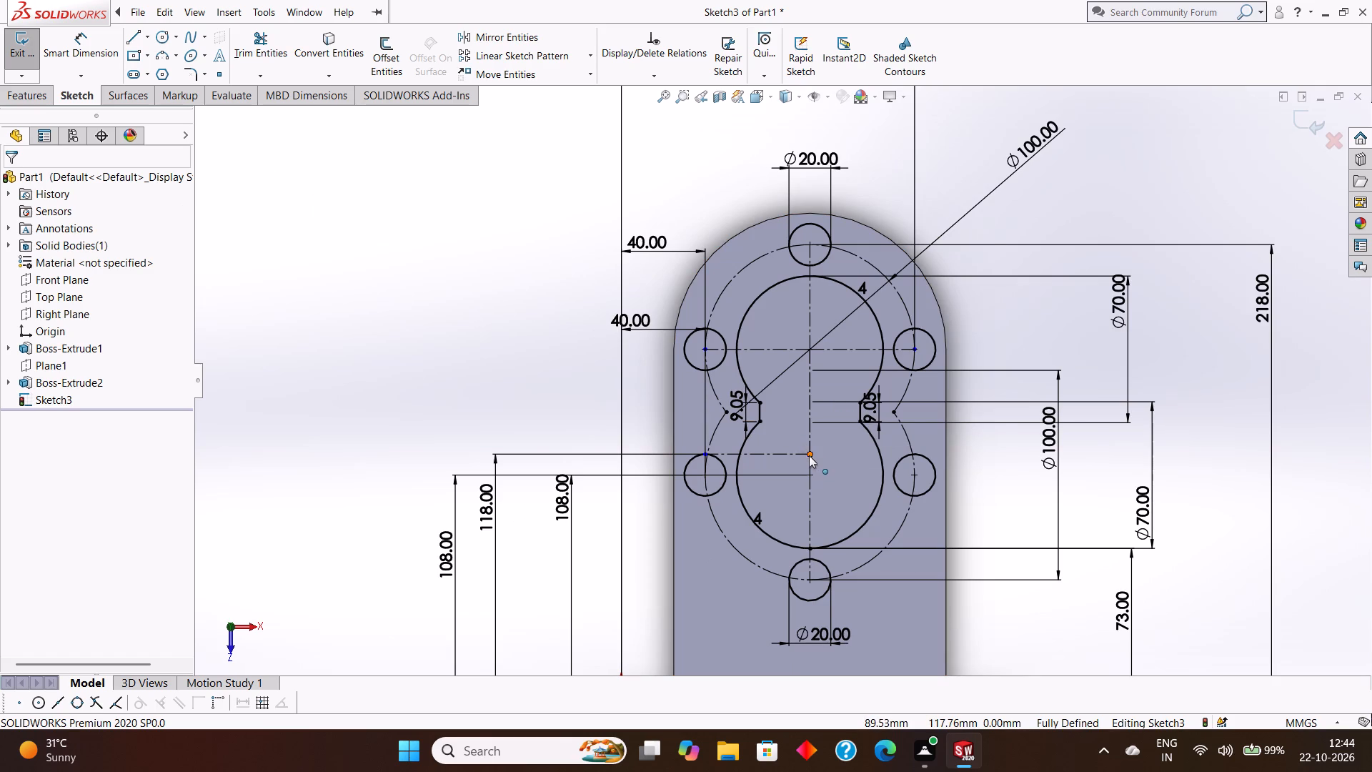
Draw a centerline about 94.5 mm long from the 118 mm high point on the vertical centerline to the upper construction arc's upper-left portion.
{"action": "scroll", "coordinate": [809, 455], "scroll_direction": "up", "scroll_amount": 2}
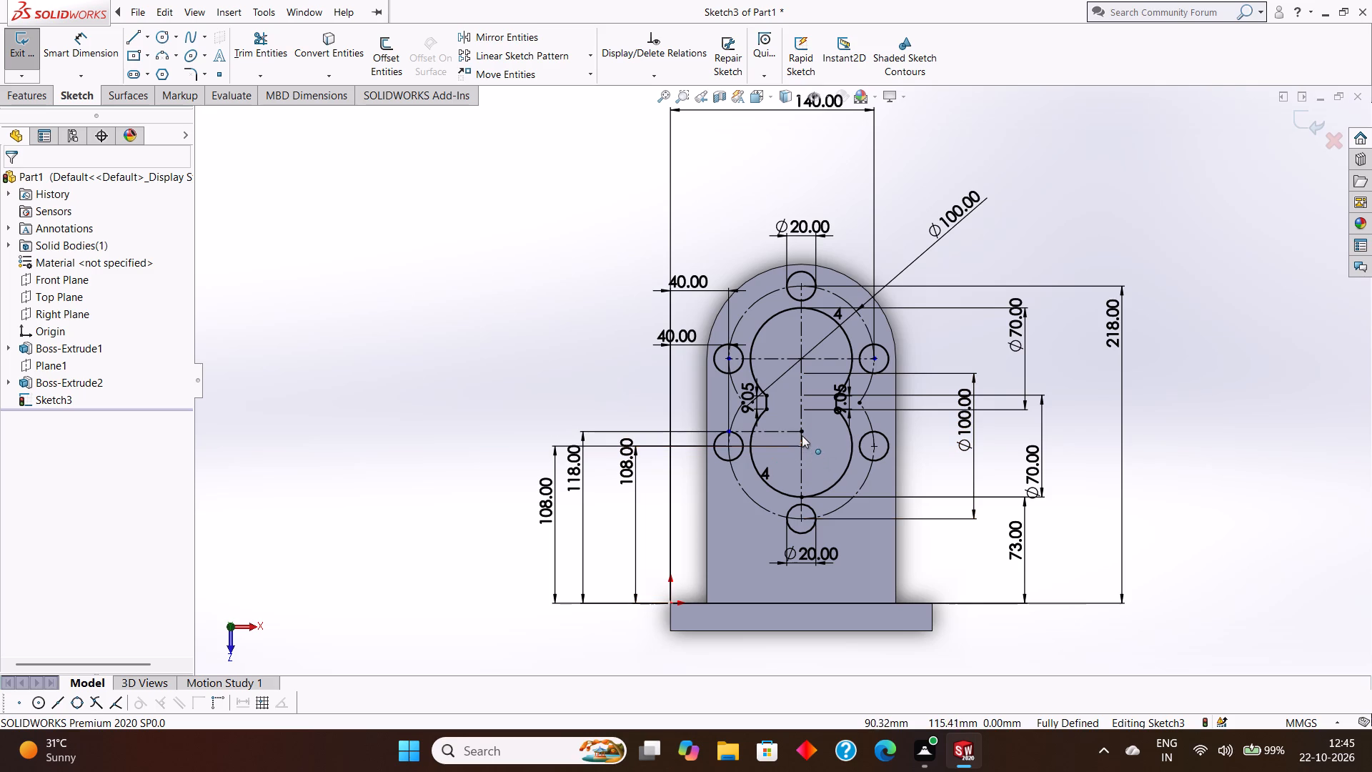
{"action": "left_click", "coordinate": [149, 37]}
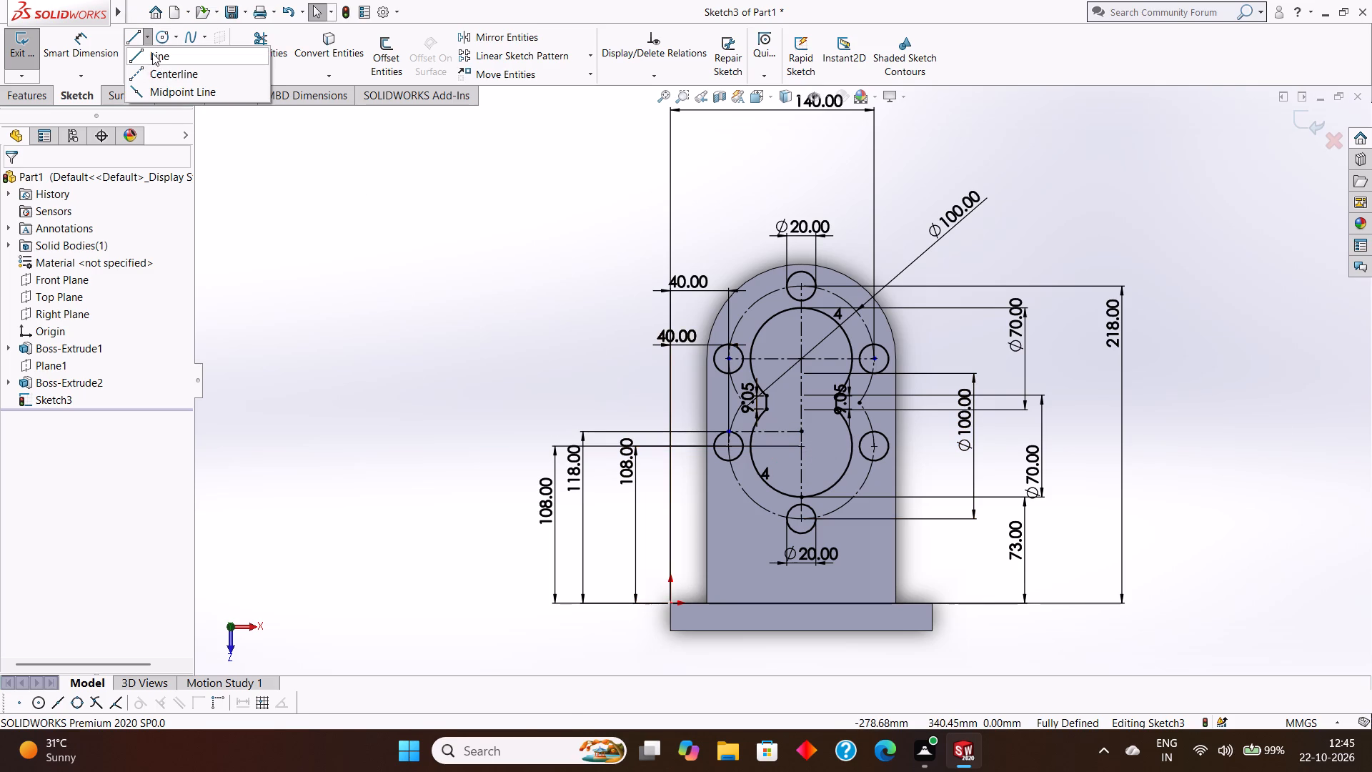
{"action": "left_click", "coordinate": [161, 76]}
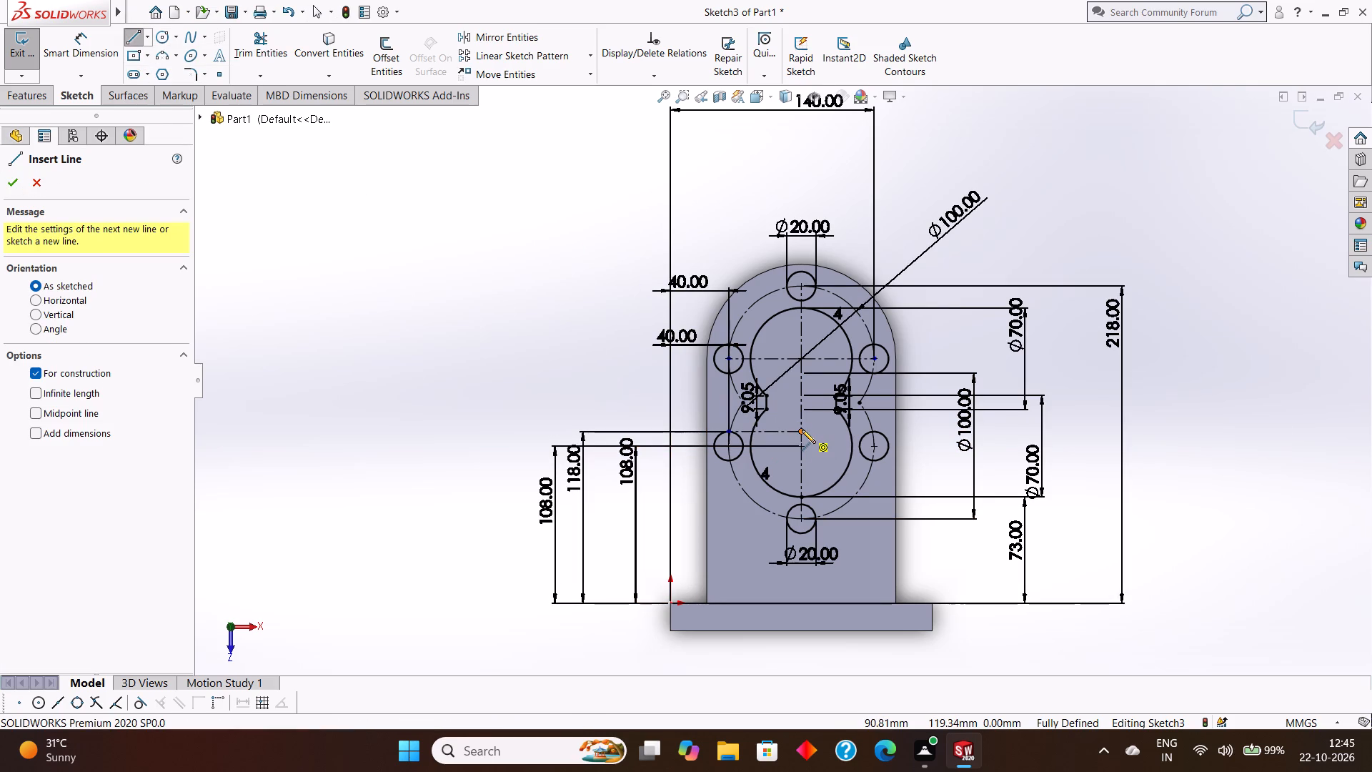
{"action": "left_click", "coordinate": [802, 430]}
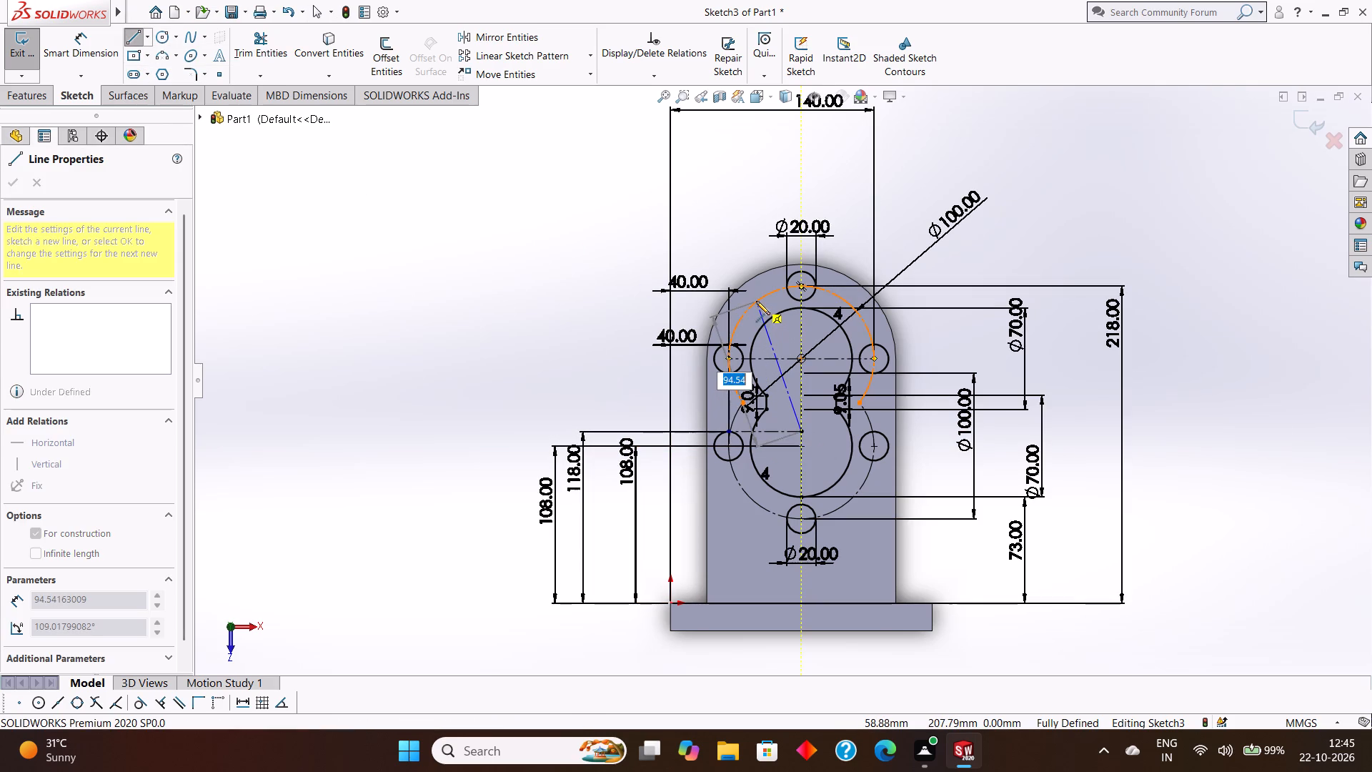
{"action": "left_click", "coordinate": [756, 301]}
{"action": "key", "text": "Escape"}
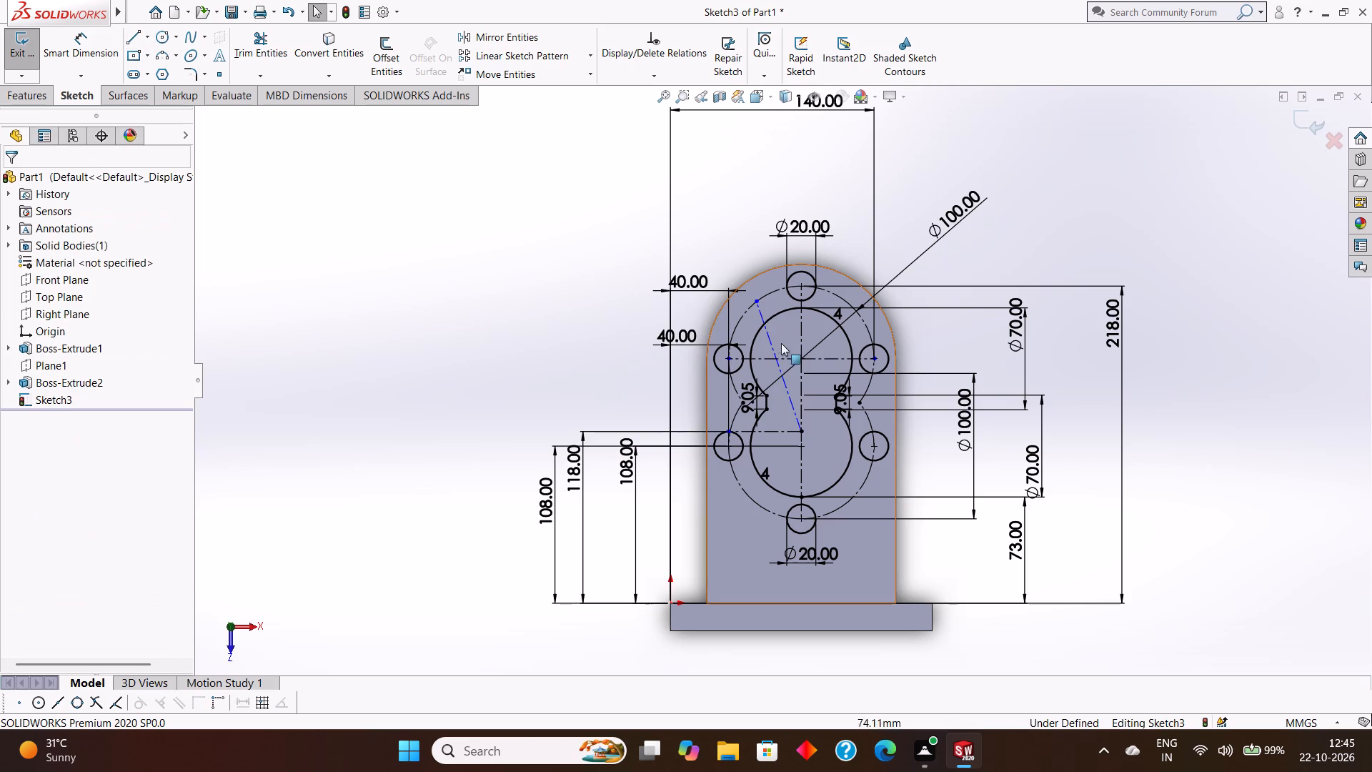
Draw a centerline about 57.4 mm long from the same 118 mm high point to the lower construction arc's lower-right portion.
{"action": "left_click", "coordinate": [151, 36]}
{"action": "left_click", "coordinate": [157, 73]}
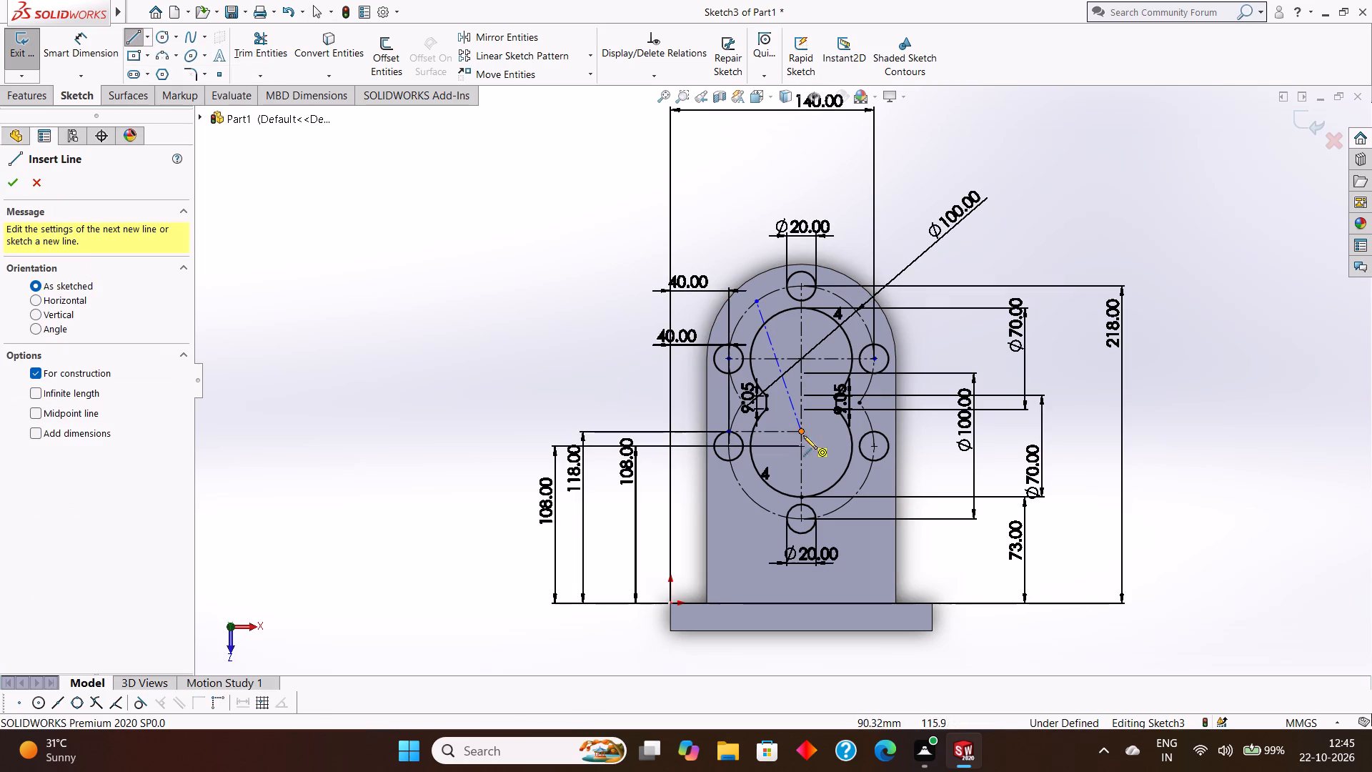
{"action": "left_click", "coordinate": [800, 430]}
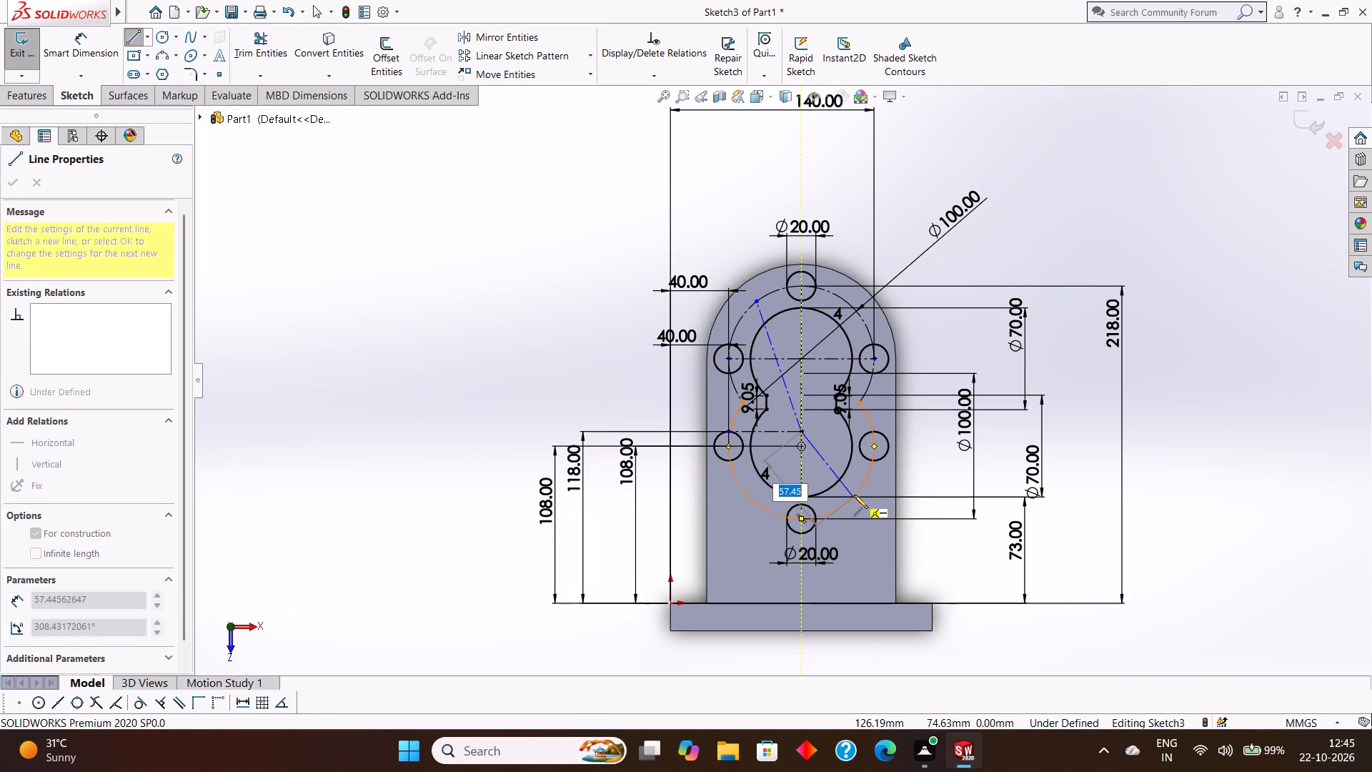
{"action": "left_click", "coordinate": [855, 495]}
{"action": "key", "text": "Escape"}
{"action": "key", "text": "Escape"}
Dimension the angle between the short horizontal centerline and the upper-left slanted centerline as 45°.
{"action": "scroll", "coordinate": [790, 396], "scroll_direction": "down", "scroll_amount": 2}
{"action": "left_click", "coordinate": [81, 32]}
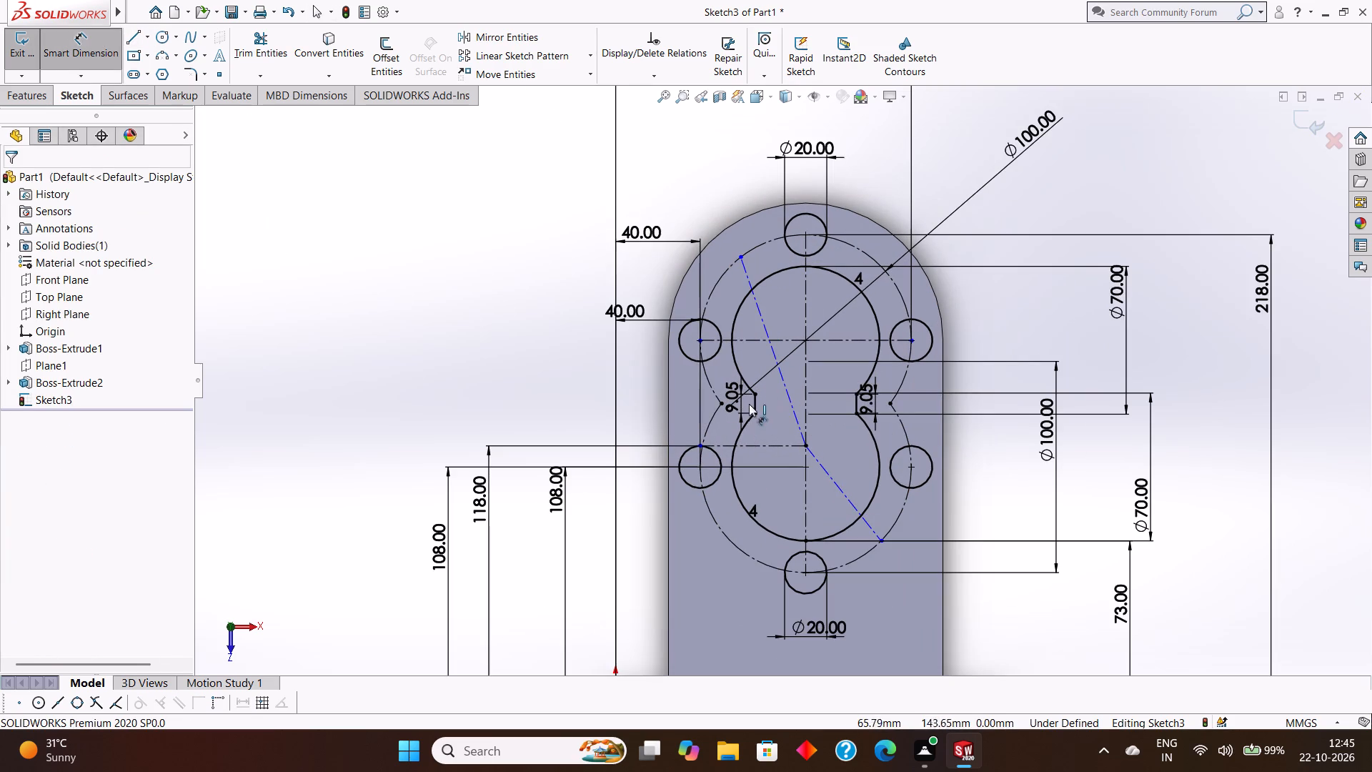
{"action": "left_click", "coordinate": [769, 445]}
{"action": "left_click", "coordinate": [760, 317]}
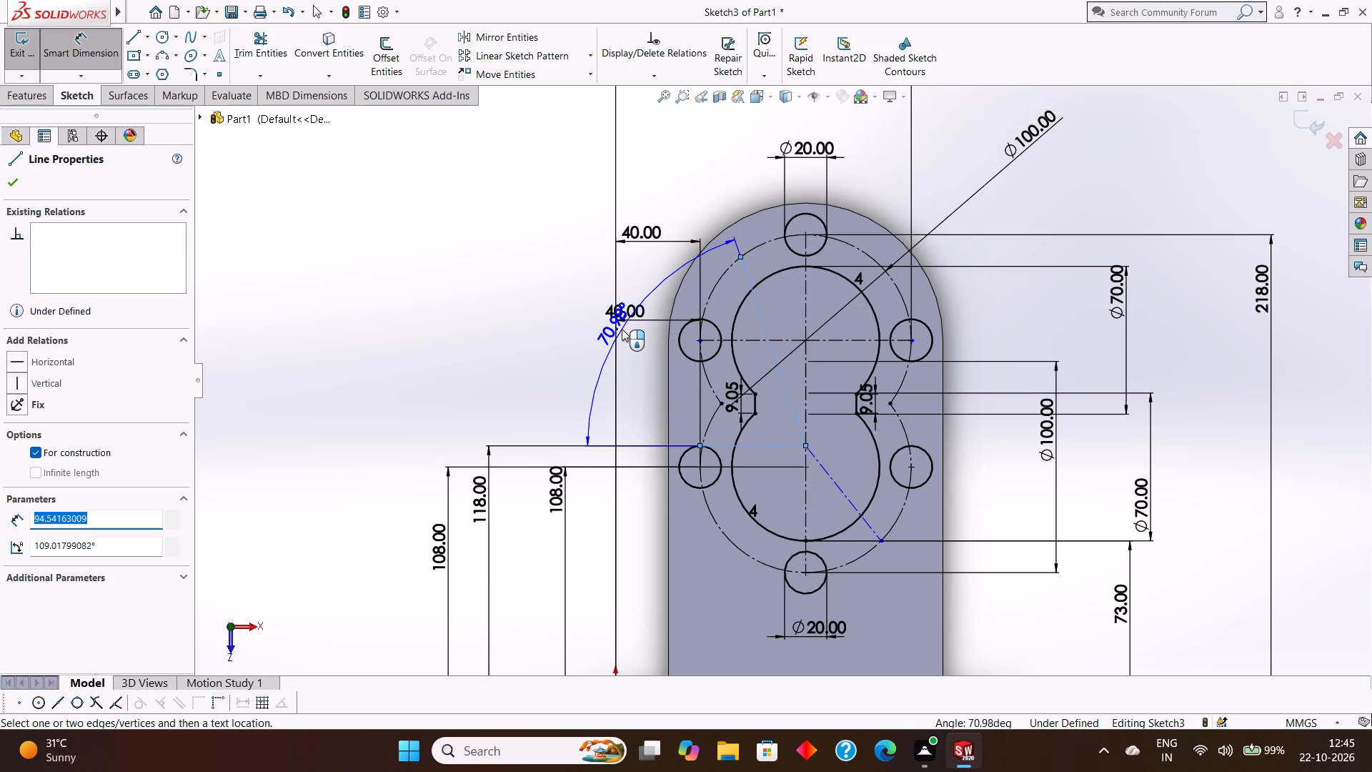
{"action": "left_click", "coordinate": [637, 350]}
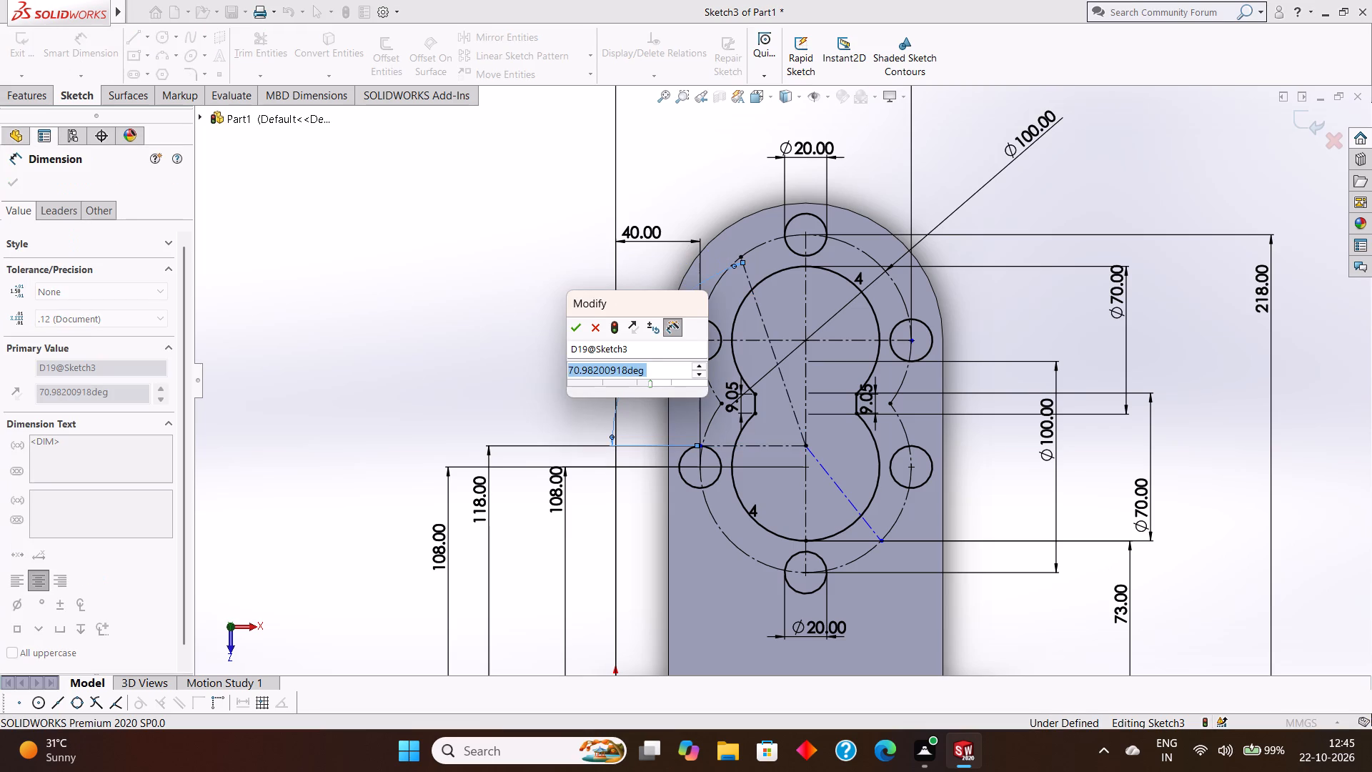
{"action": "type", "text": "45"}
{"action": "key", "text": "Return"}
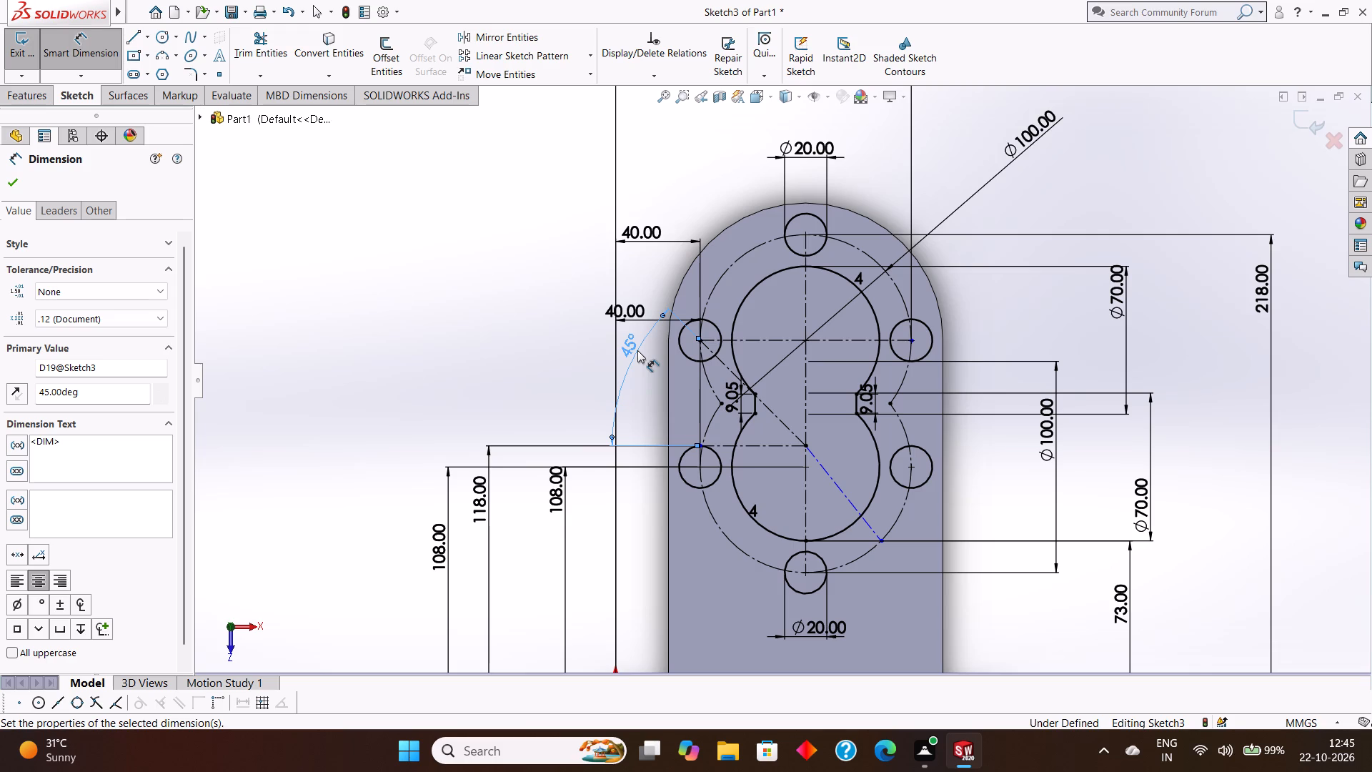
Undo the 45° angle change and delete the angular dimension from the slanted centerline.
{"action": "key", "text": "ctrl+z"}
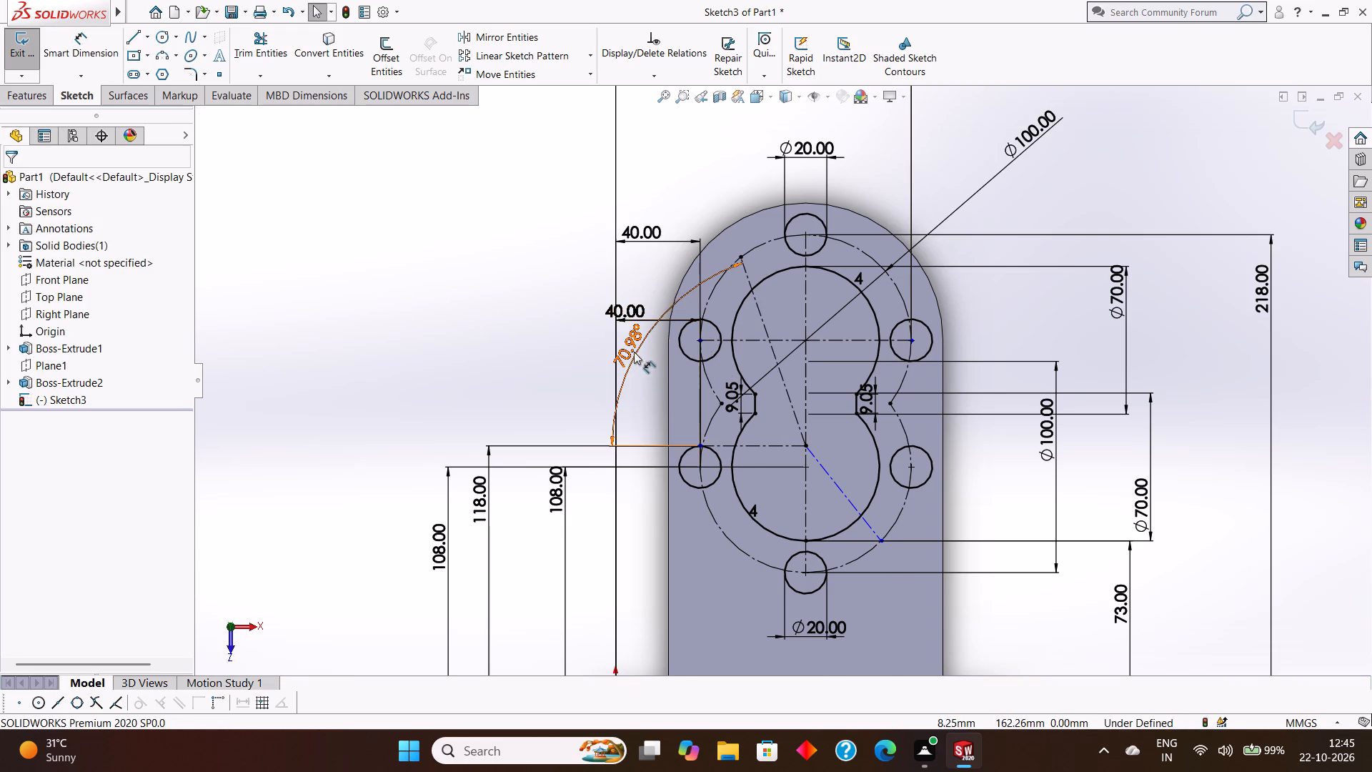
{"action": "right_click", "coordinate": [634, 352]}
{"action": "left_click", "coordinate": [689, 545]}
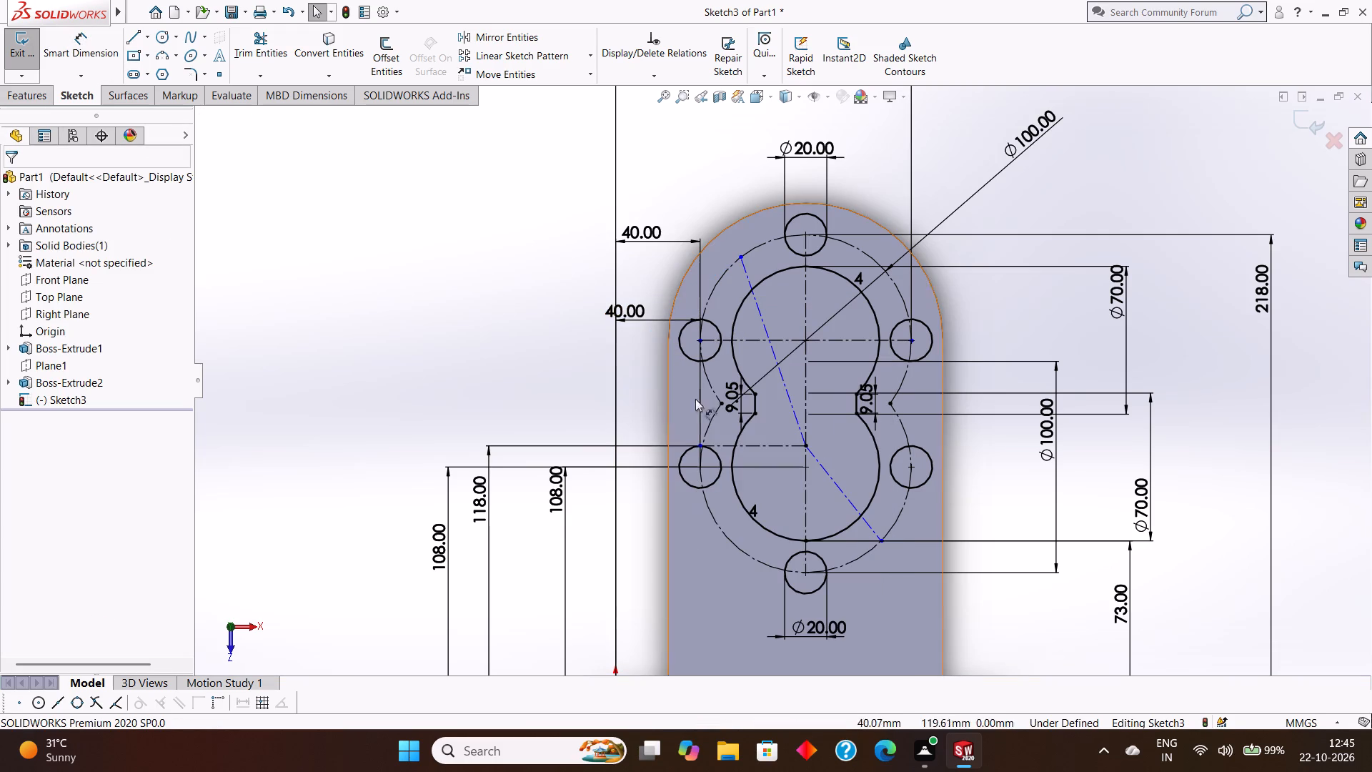
Dimension the angle between the upper vertical centerline and the upper-left slanted centerline as 45°.
{"action": "left_click", "coordinate": [91, 34]}
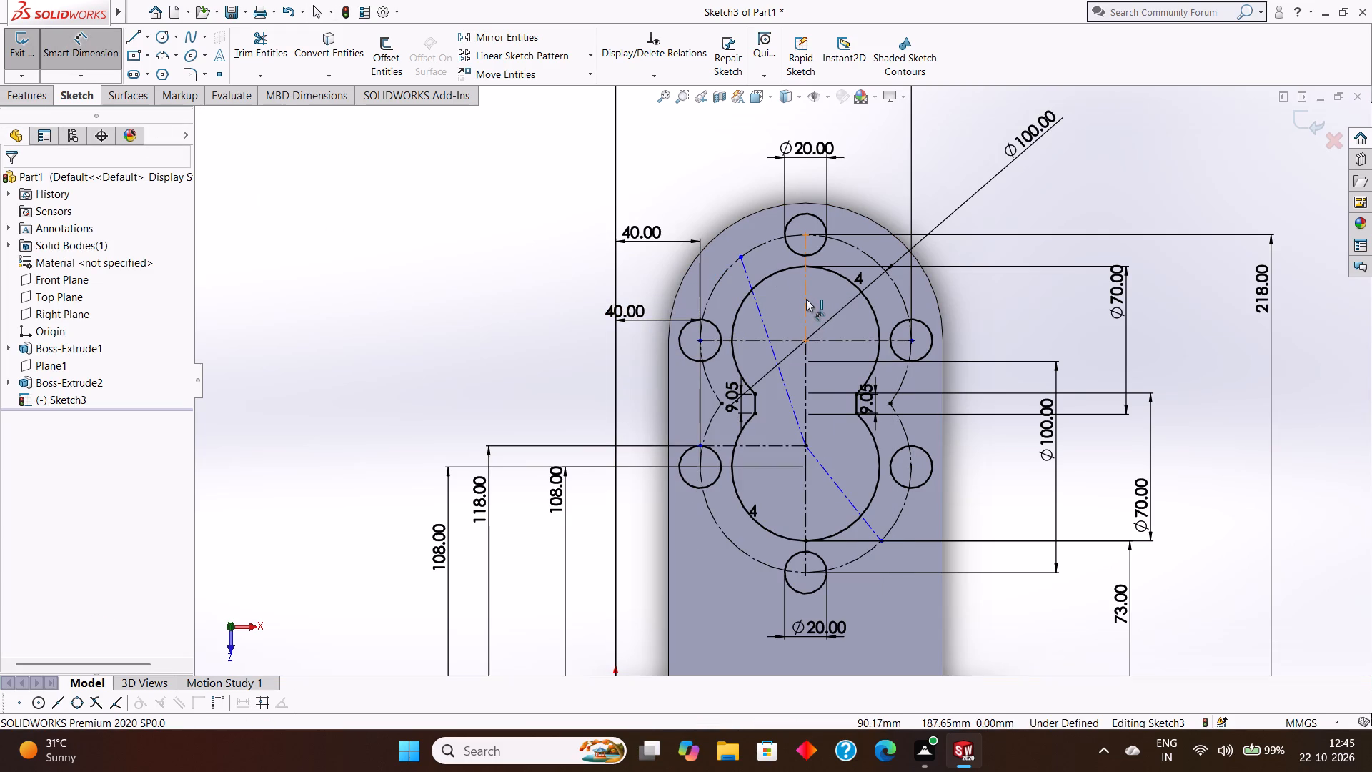
{"action": "left_click", "coordinate": [806, 299]}
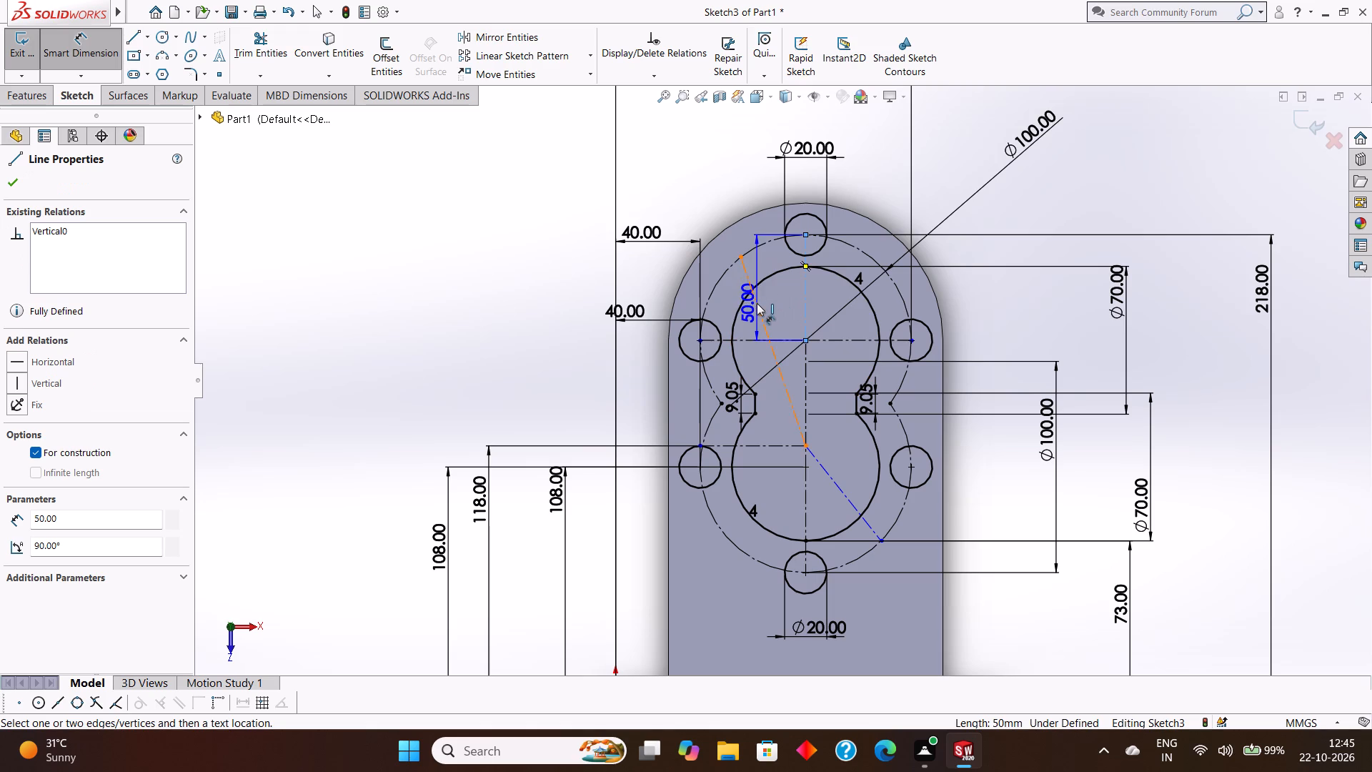
{"action": "left_click", "coordinate": [757, 303]}
{"action": "left_click", "coordinate": [780, 290]}
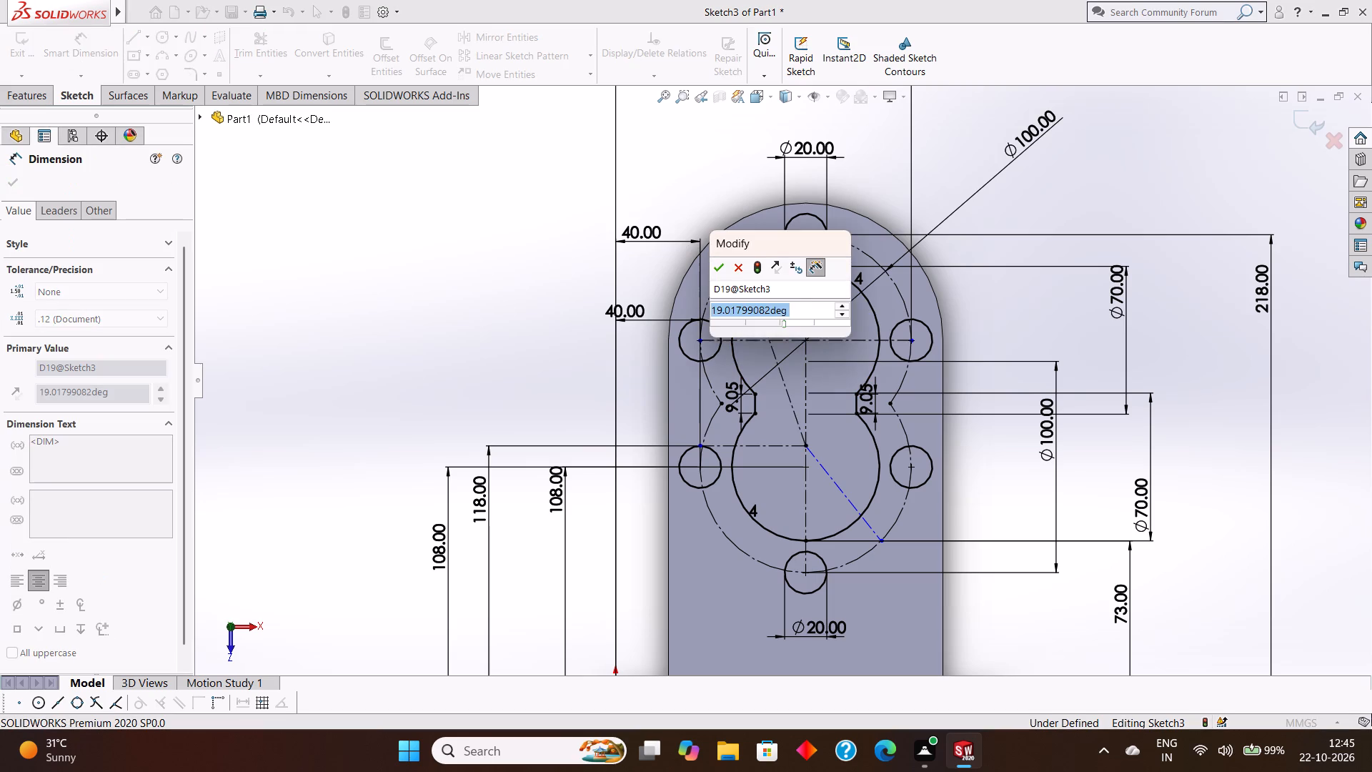
{"action": "type", "text": "45"}
{"action": "key", "text": "Return"}
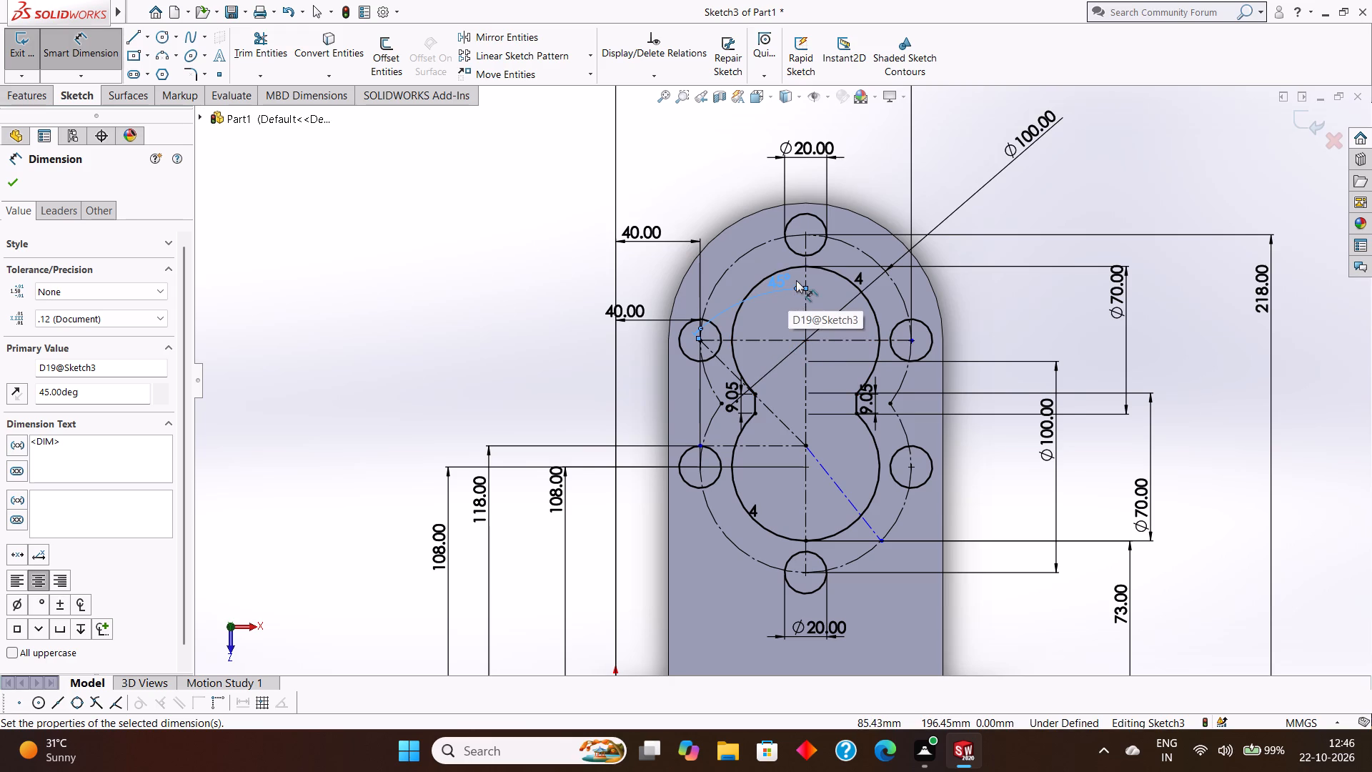
Examine the 45° centerline's placement relative to the 20 mm circles, construction arcs and figure-eight opening.
{"action": "scroll", "coordinate": [796, 280], "scroll_direction": "up", "scroll_amount": 2}
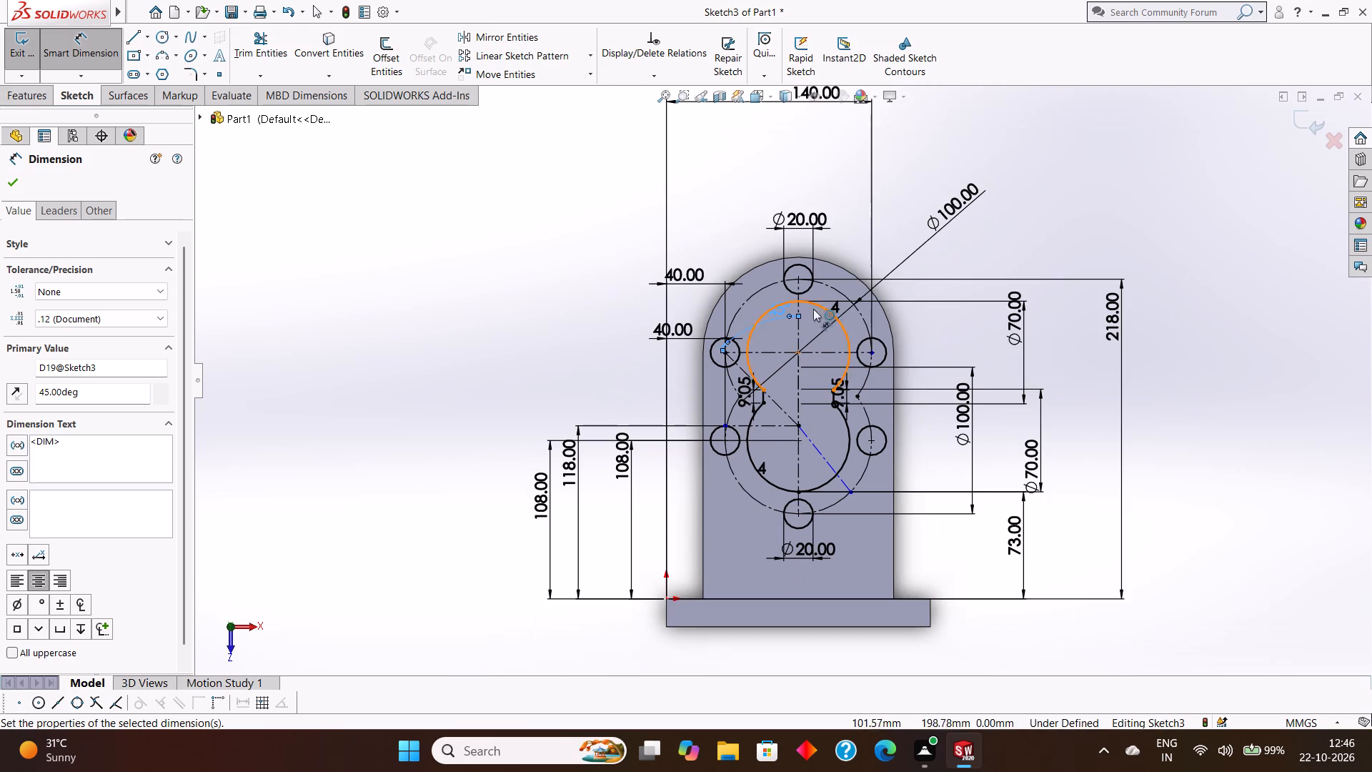
{"action": "scroll", "coordinate": [812, 310], "scroll_direction": "down", "scroll_amount": 3}
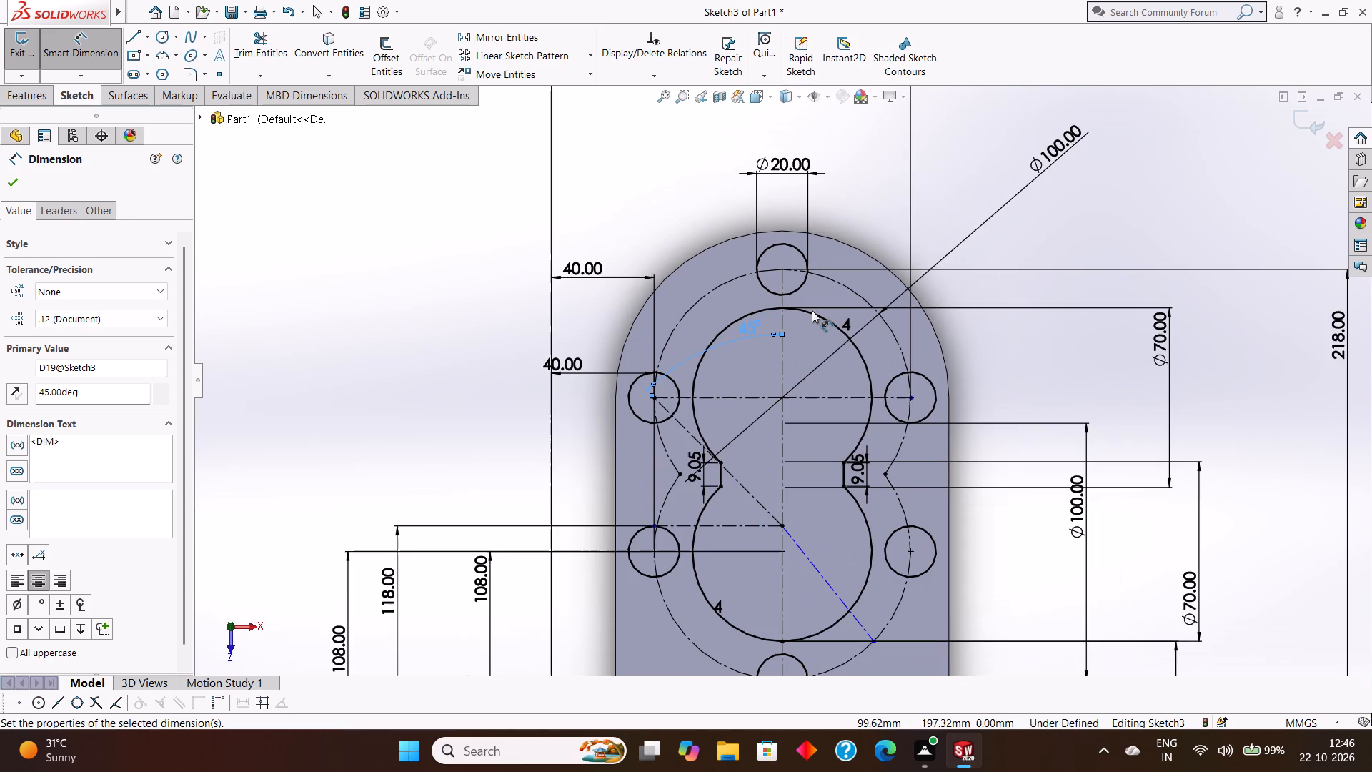
{"action": "scroll", "coordinate": [812, 310], "scroll_direction": "up", "scroll_amount": 1}
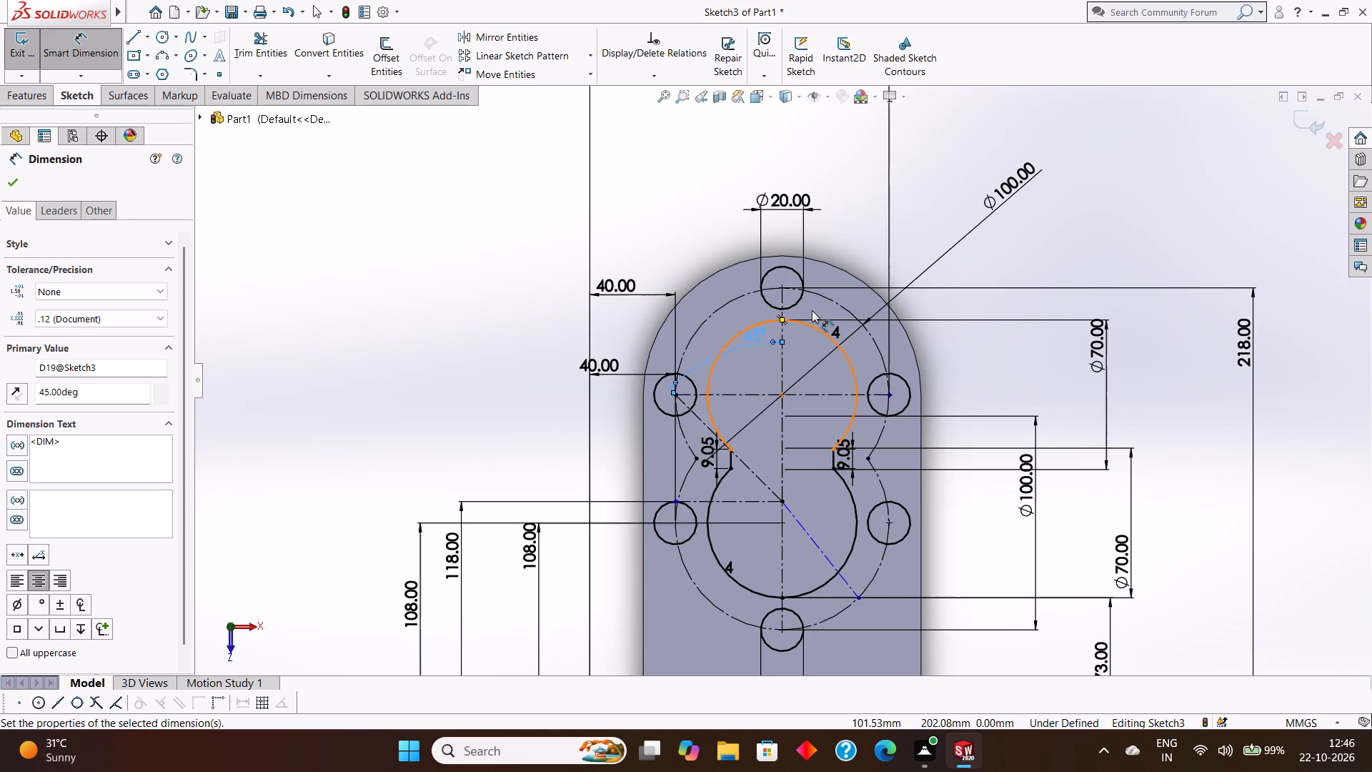
{"action": "scroll", "coordinate": [812, 310], "scroll_direction": "up", "scroll_amount": 1}
{"action": "scroll", "coordinate": [812, 310], "scroll_direction": "down", "scroll_amount": 1}
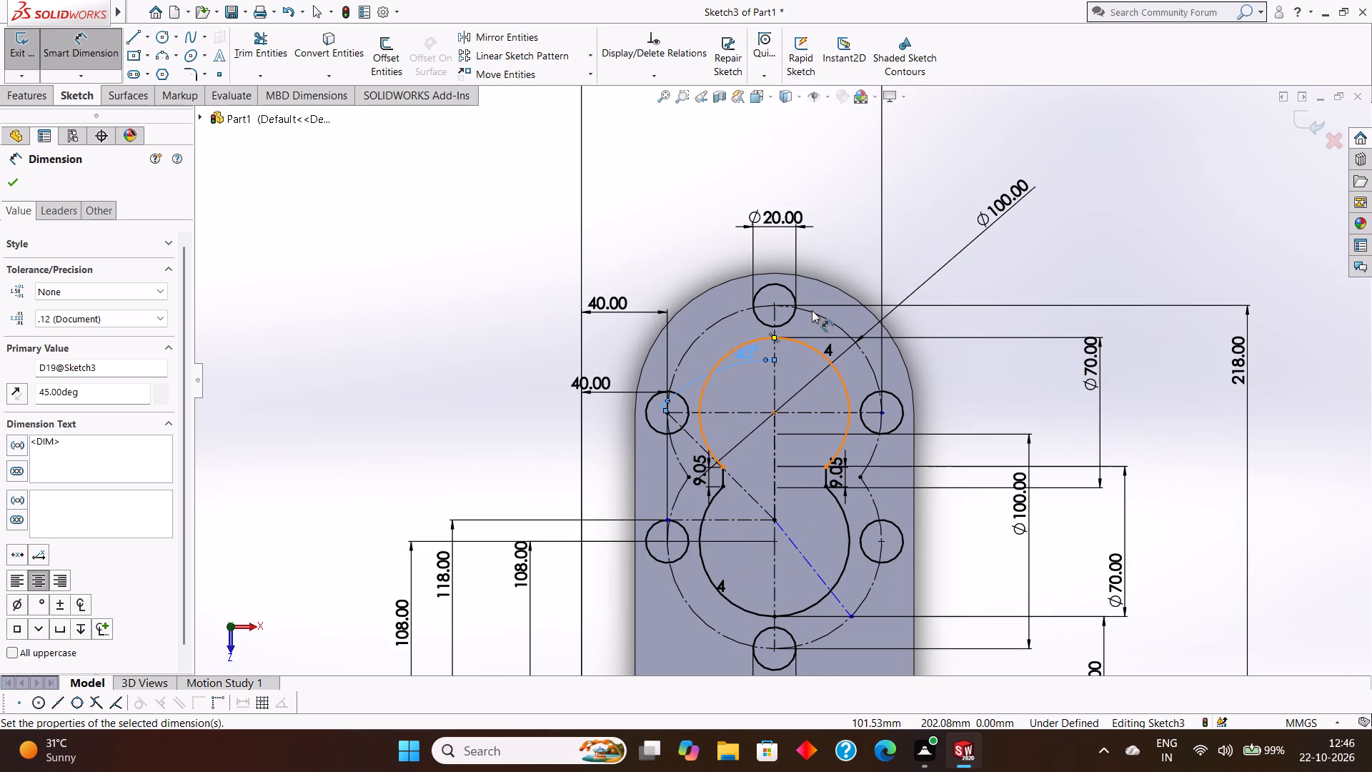
{"action": "scroll", "coordinate": [812, 310], "scroll_direction": "up", "scroll_amount": 1}
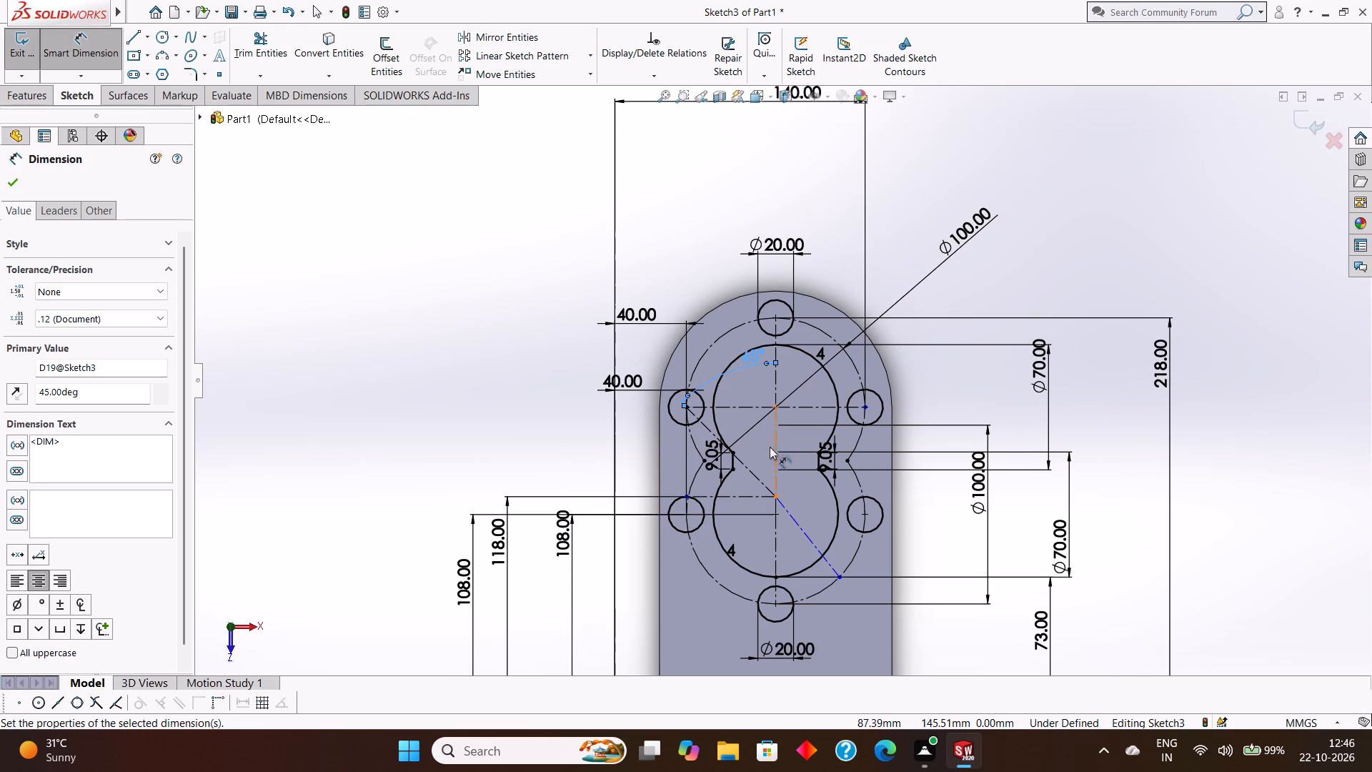
{"action": "scroll", "coordinate": [753, 365], "scroll_direction": "down", "scroll_amount": 1}
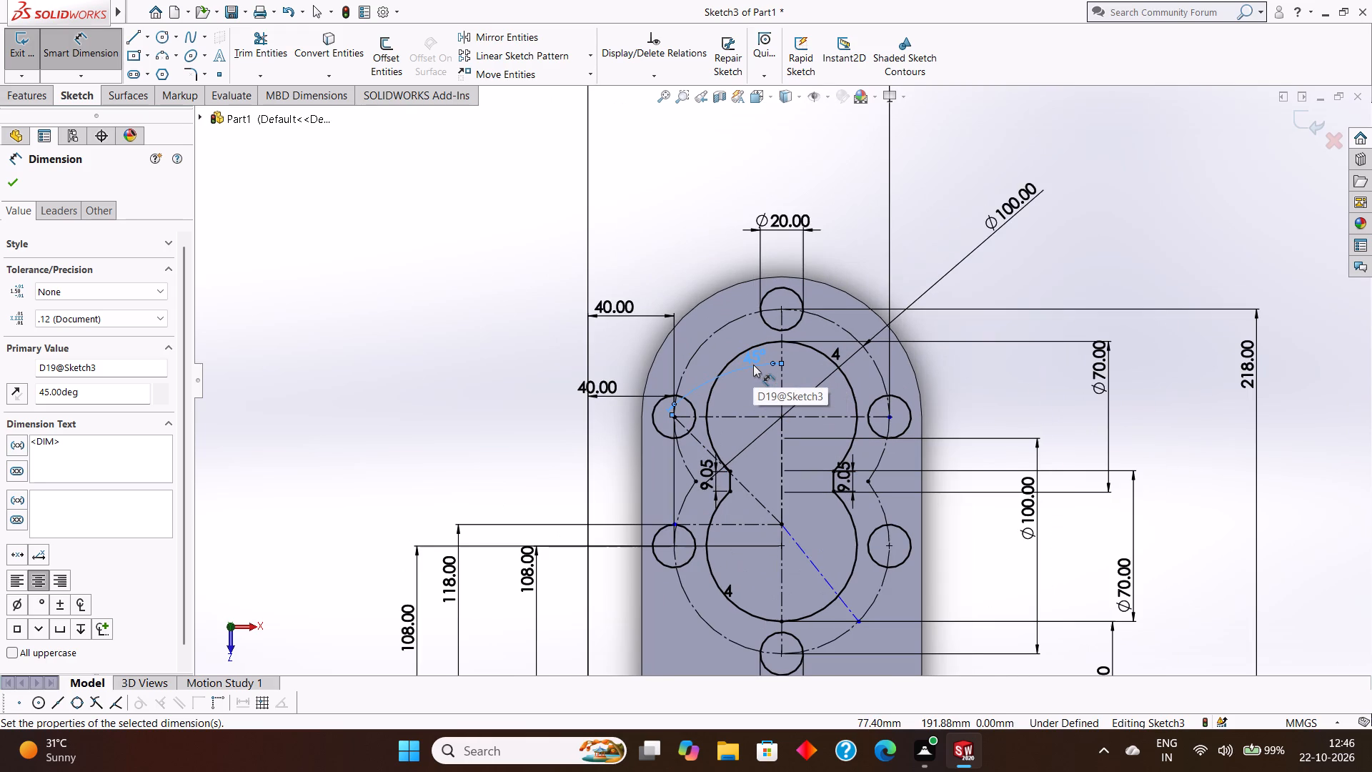
{"action": "scroll", "coordinate": [753, 365], "scroll_direction": "up", "scroll_amount": 1}
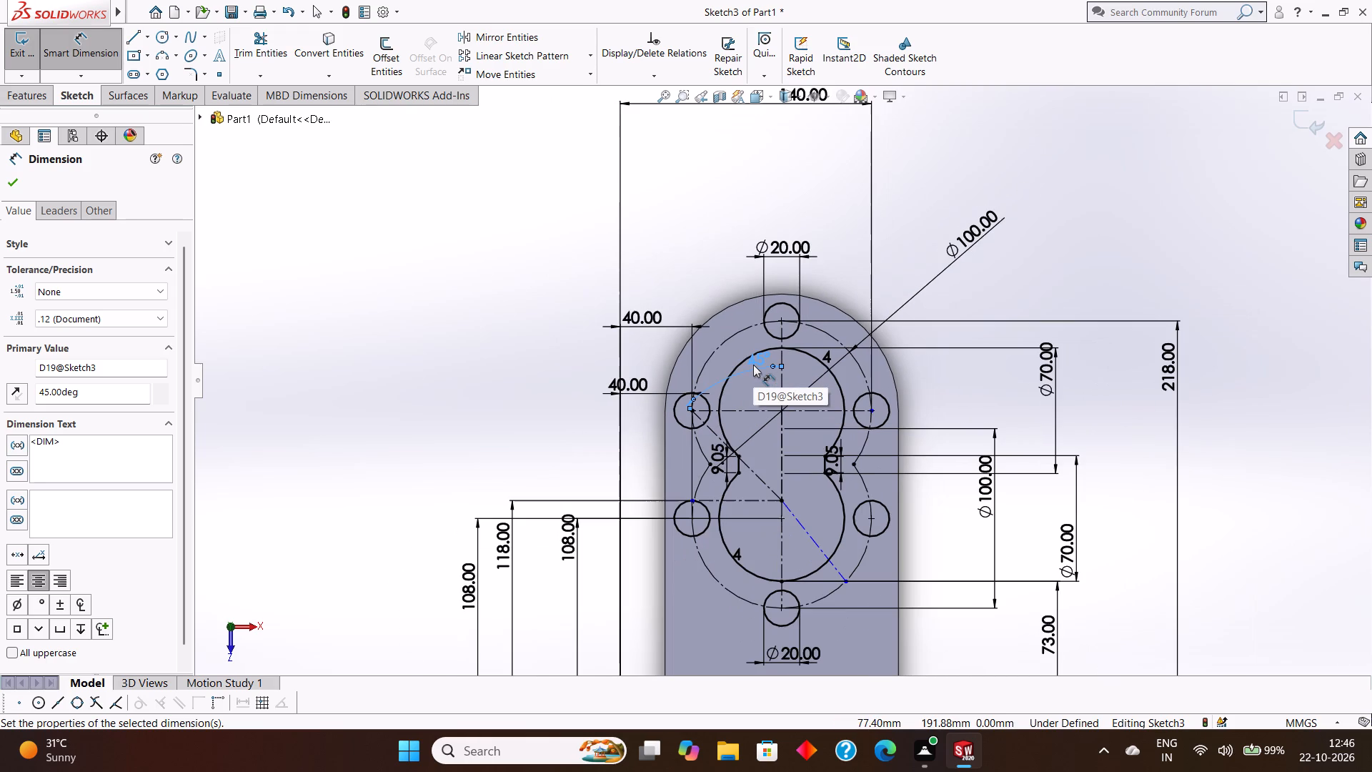
Delete the 45° angular dimension between the vertical and slanted centerlines.
{"action": "right_click", "coordinate": [761, 360]}
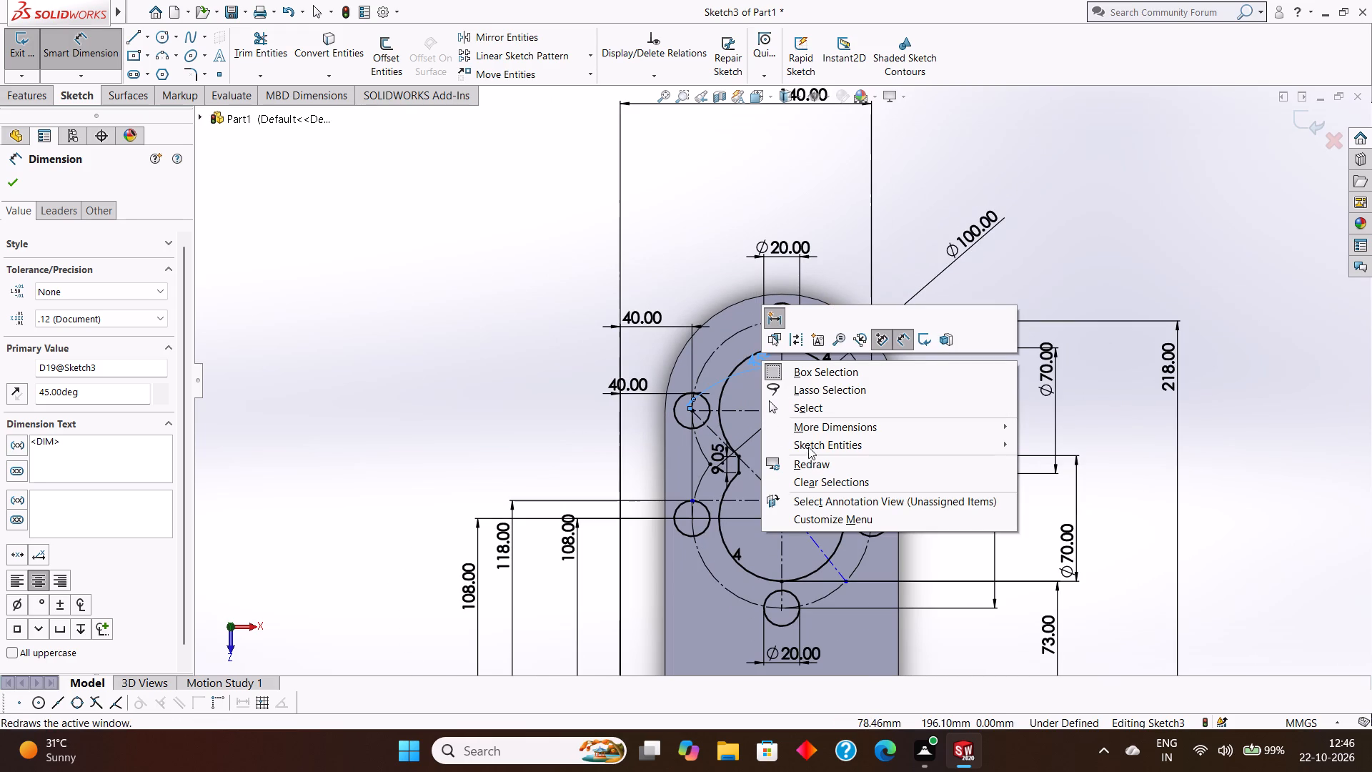
{"action": "left_click", "coordinate": [815, 407]}
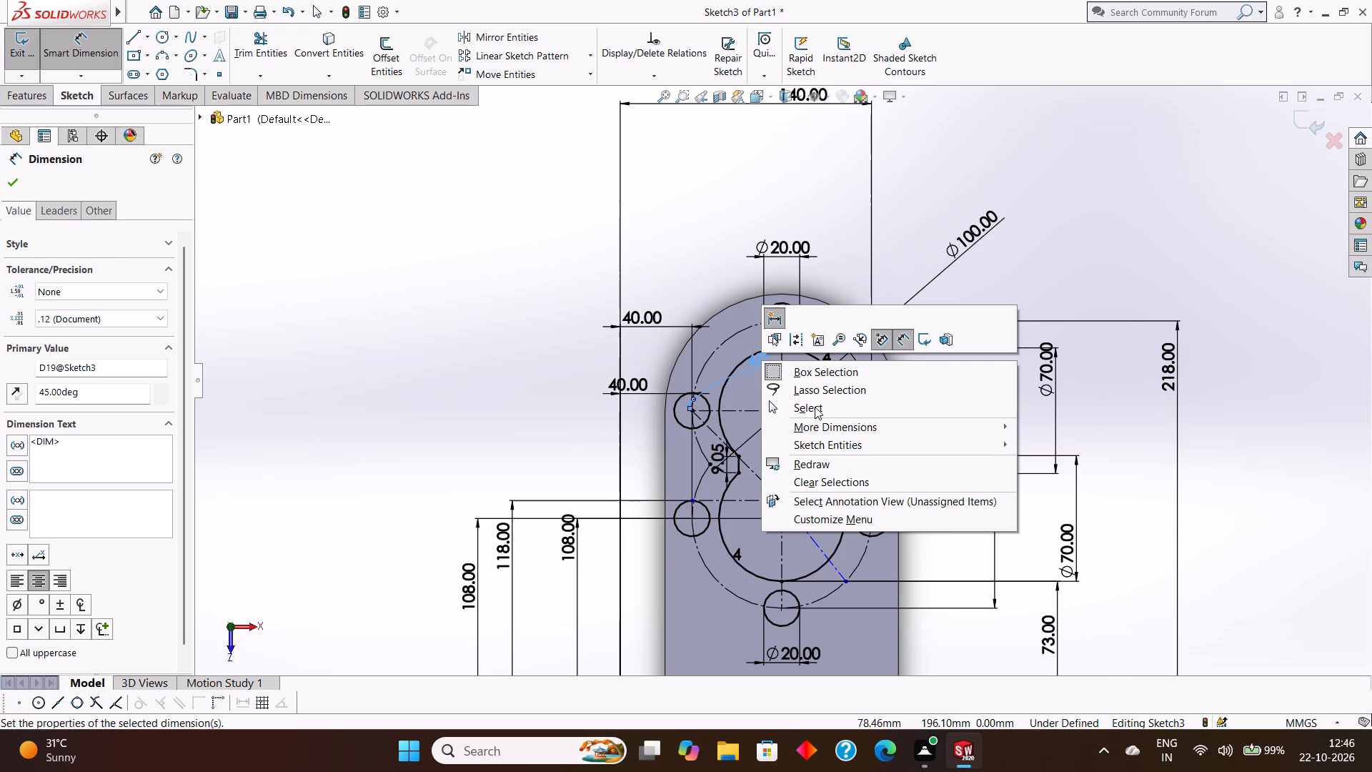
{"action": "right_click", "coordinate": [757, 368]}
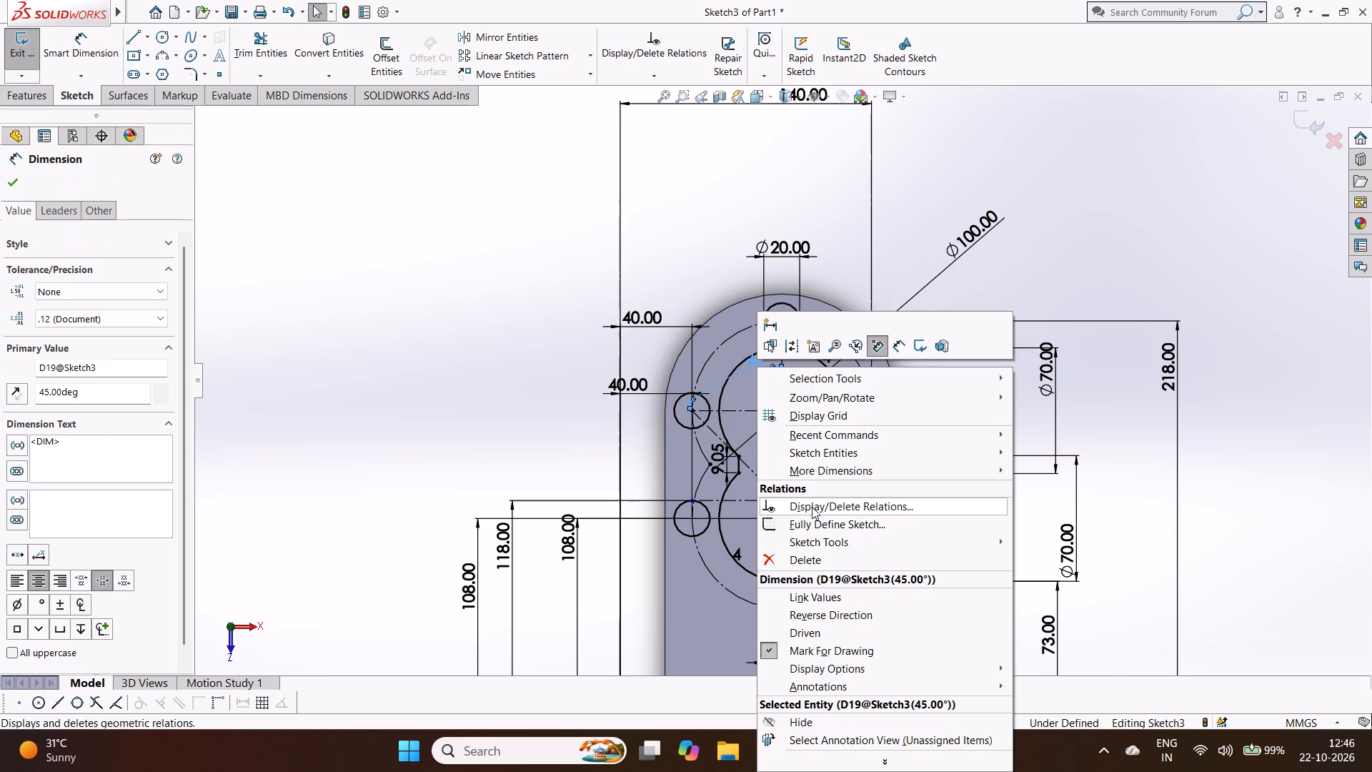
{"action": "left_click", "coordinate": [817, 557]}
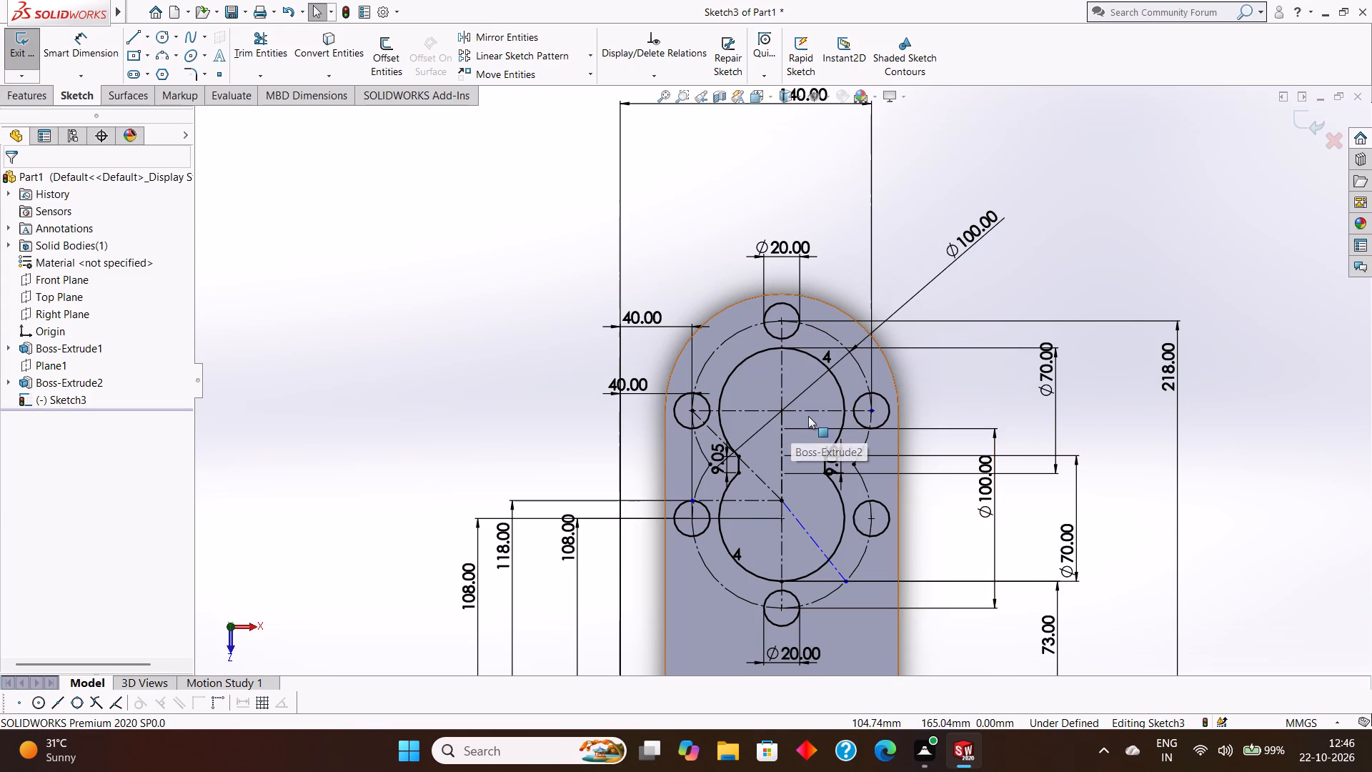
Draw another centerline about 94 mm long from the 118 mm high point to the upper construction arc's upper-left portion.
{"action": "left_click", "coordinate": [149, 39]}
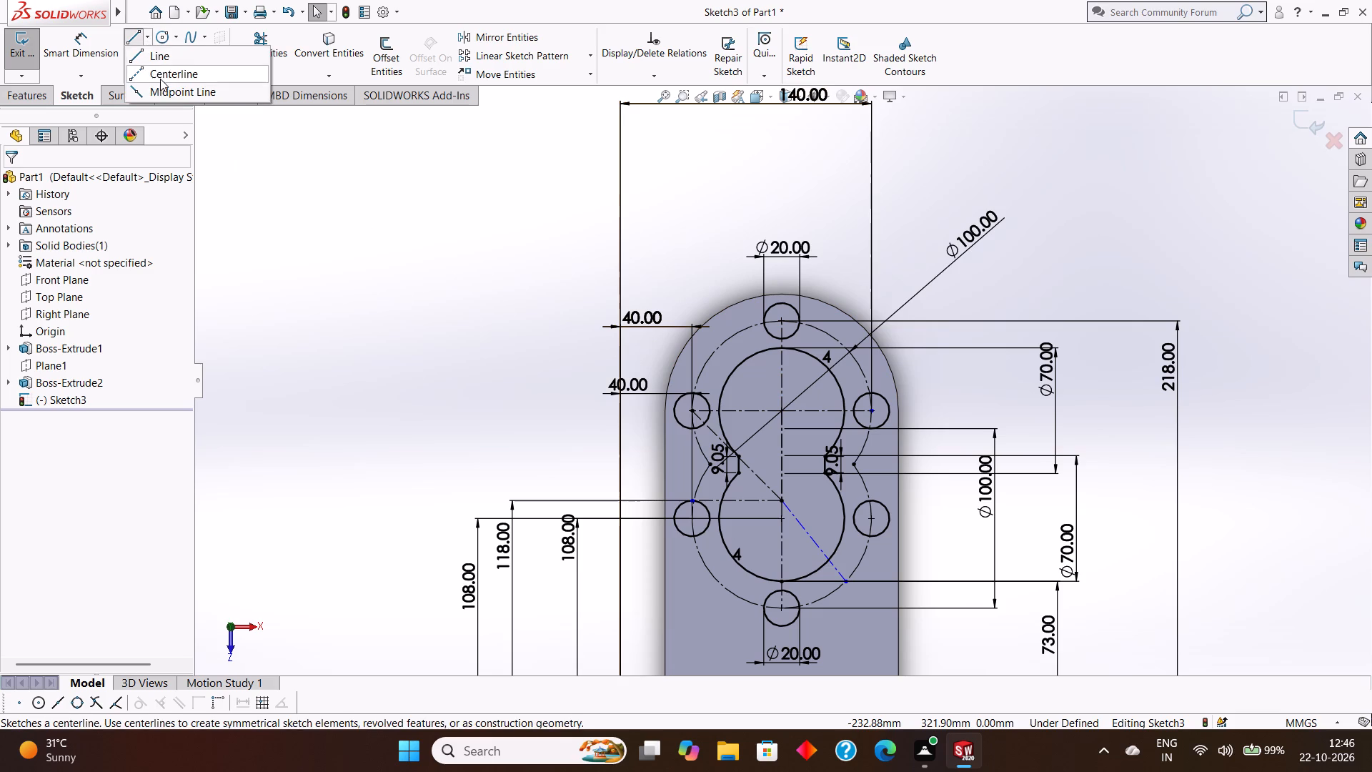
{"action": "left_click", "coordinate": [160, 79]}
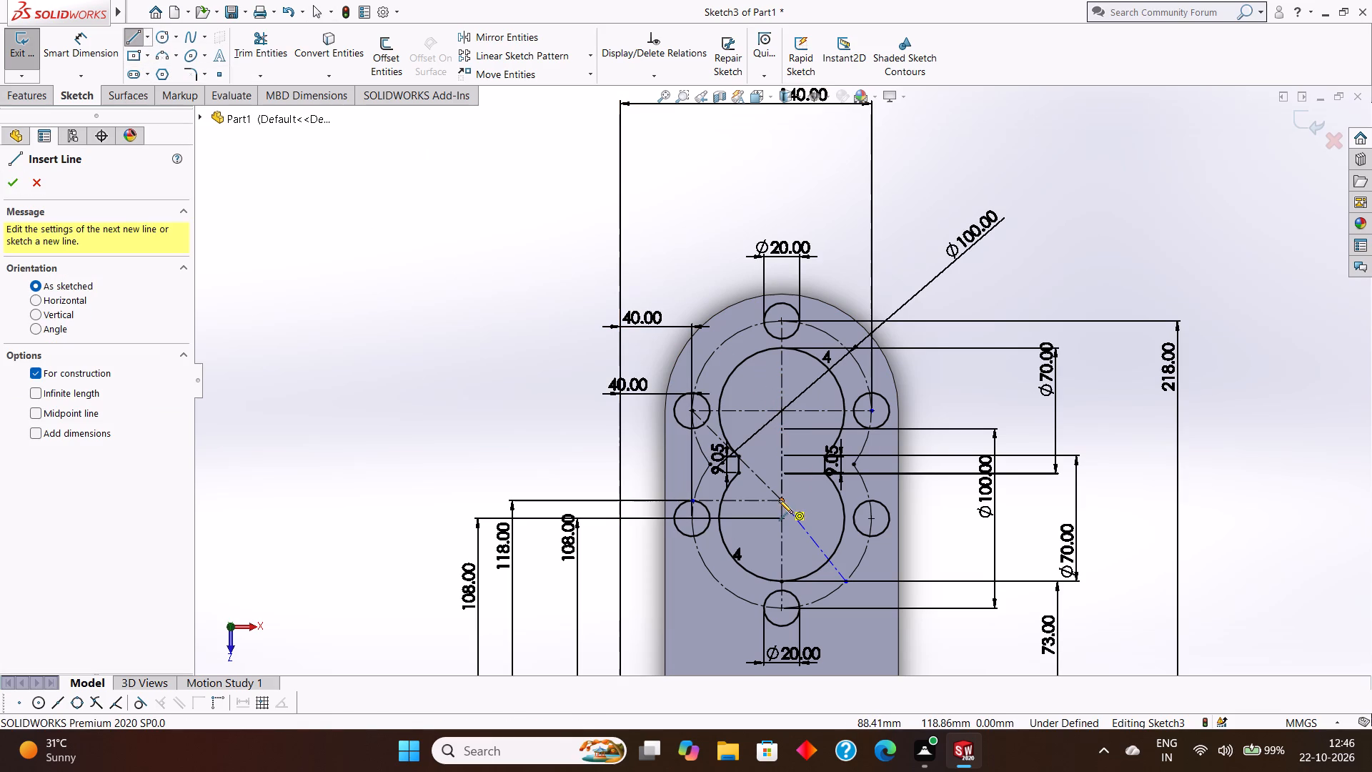
{"action": "left_click", "coordinate": [780, 501]}
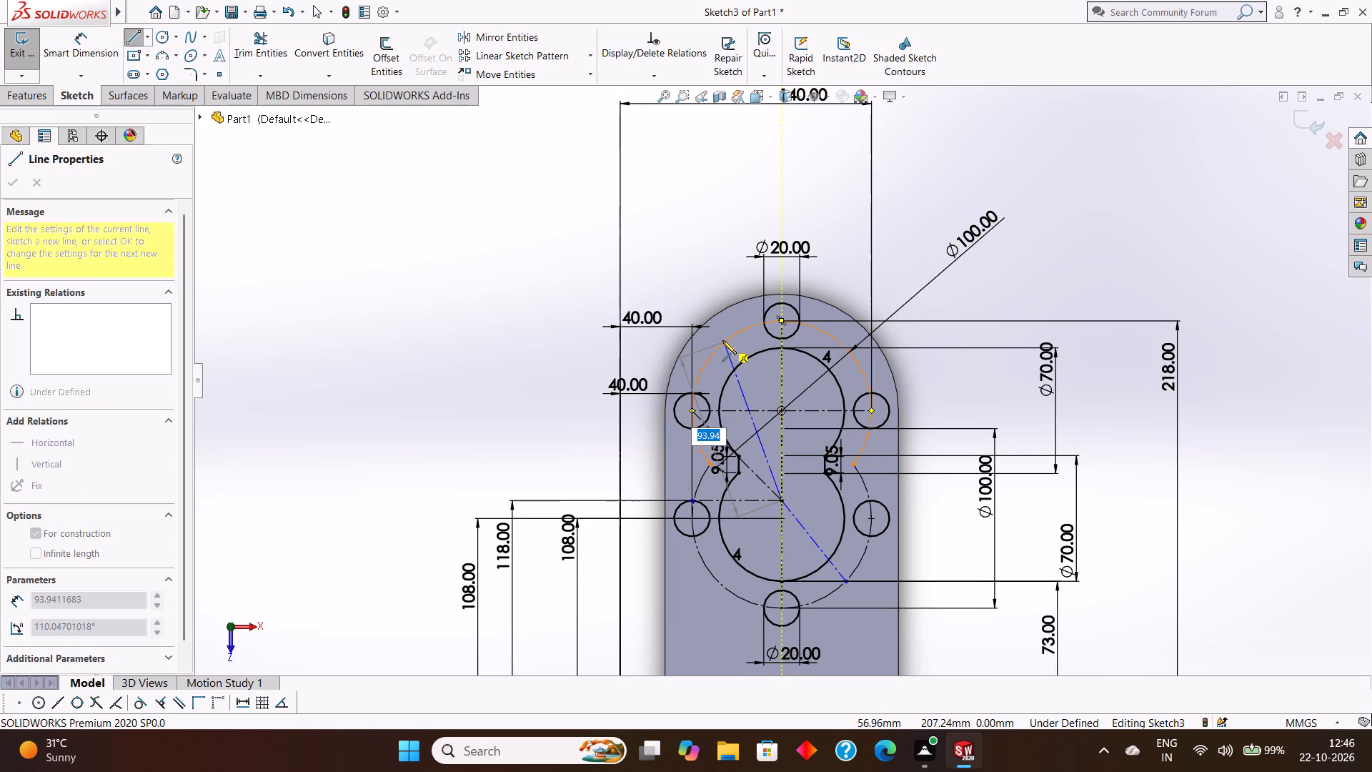
{"action": "left_click", "coordinate": [722, 340]}
{"action": "key", "text": "Escape"}
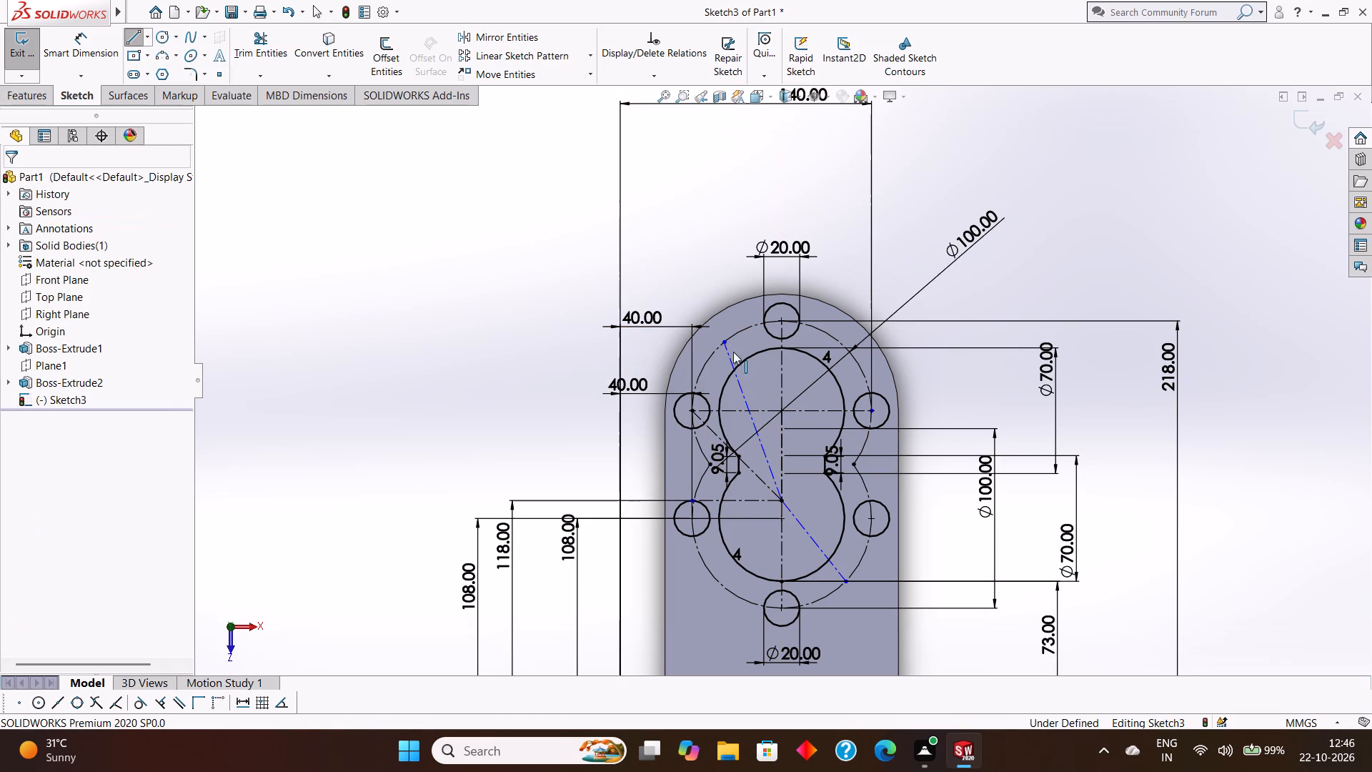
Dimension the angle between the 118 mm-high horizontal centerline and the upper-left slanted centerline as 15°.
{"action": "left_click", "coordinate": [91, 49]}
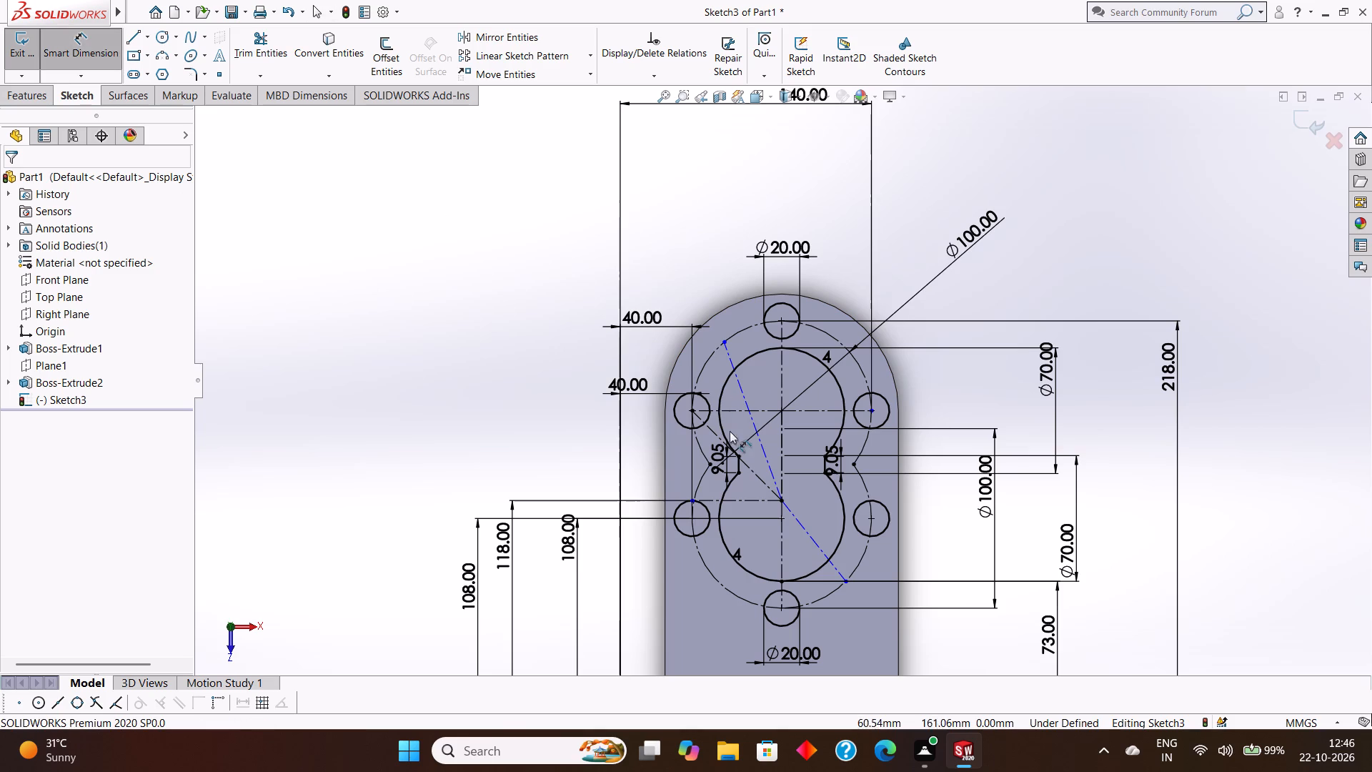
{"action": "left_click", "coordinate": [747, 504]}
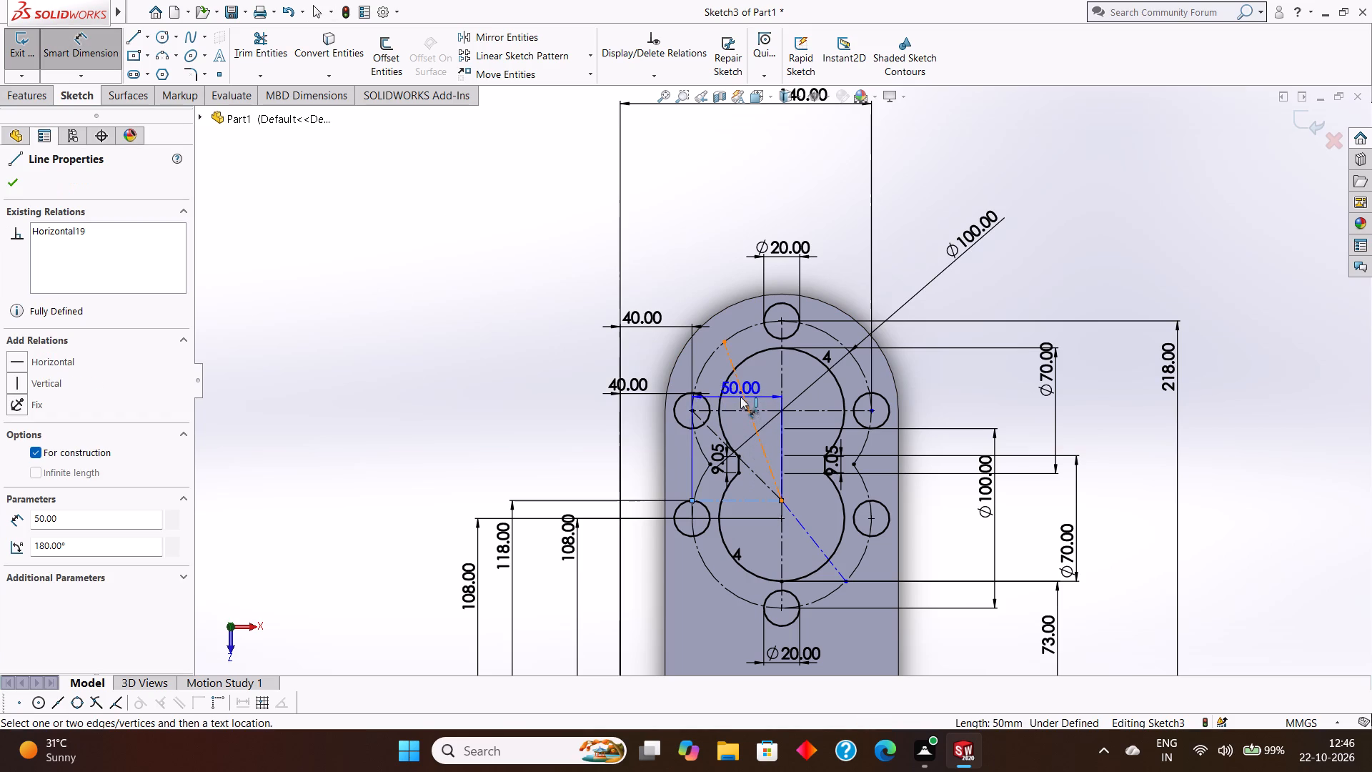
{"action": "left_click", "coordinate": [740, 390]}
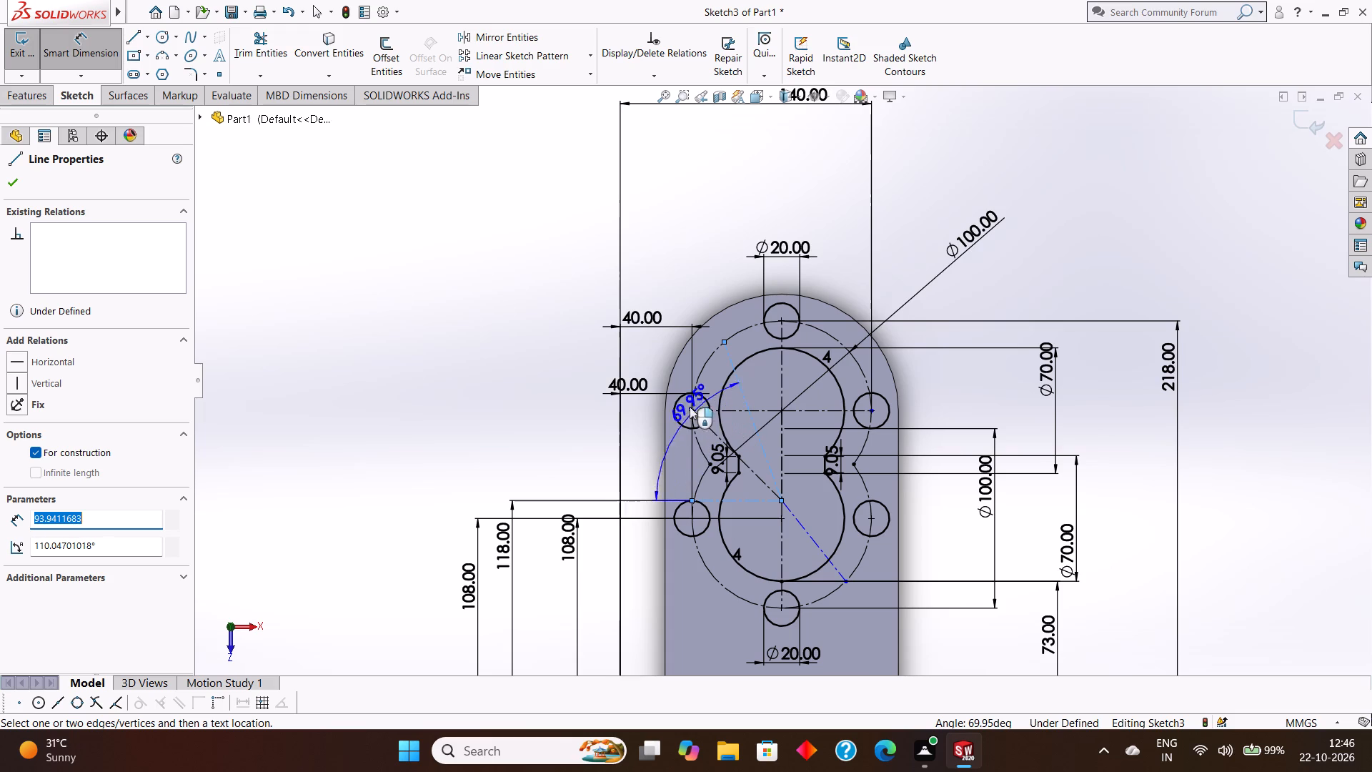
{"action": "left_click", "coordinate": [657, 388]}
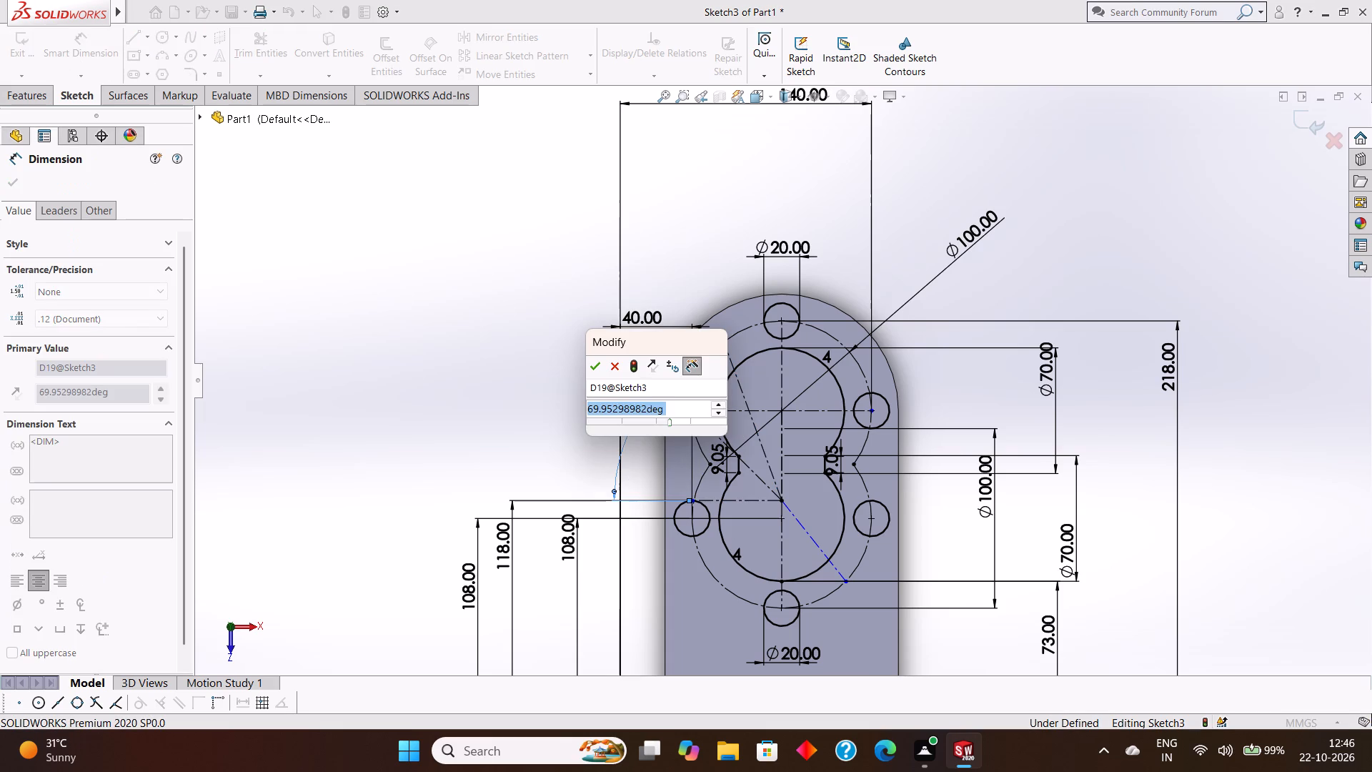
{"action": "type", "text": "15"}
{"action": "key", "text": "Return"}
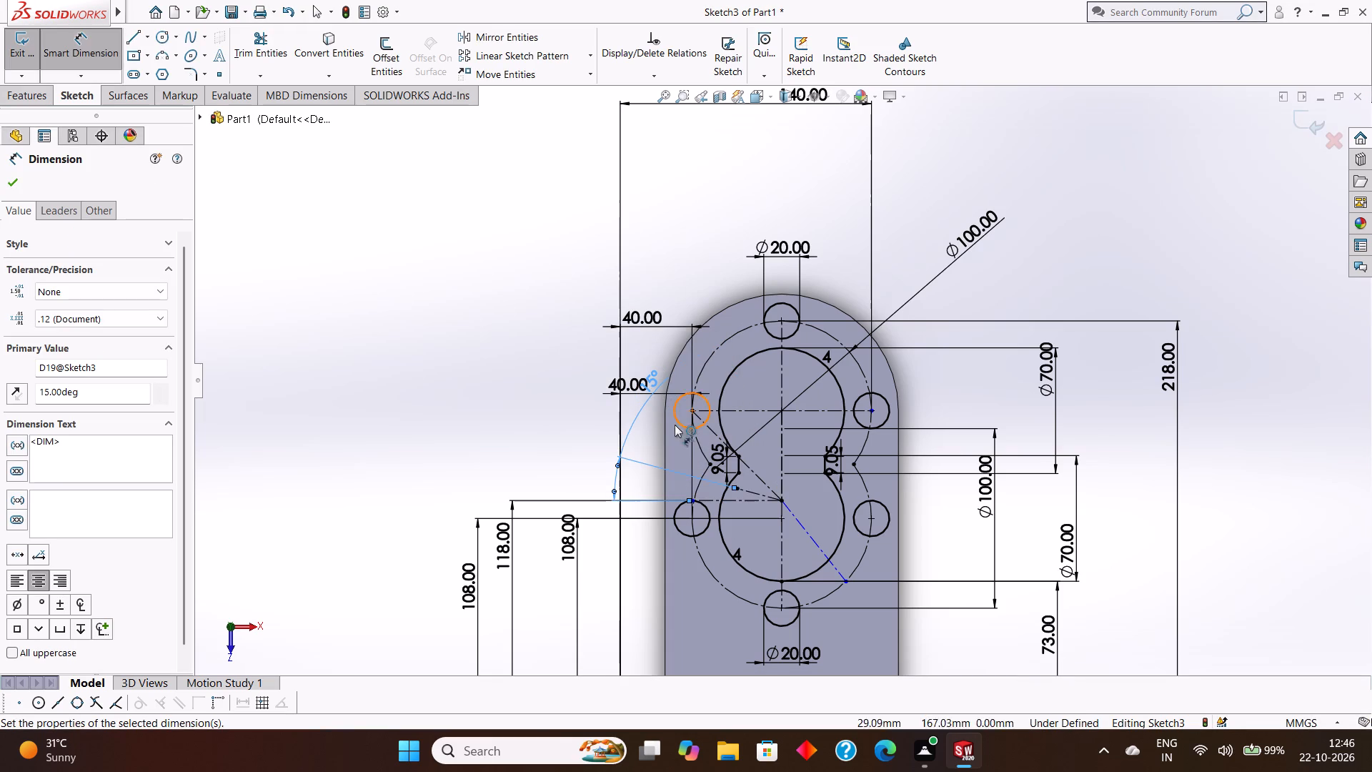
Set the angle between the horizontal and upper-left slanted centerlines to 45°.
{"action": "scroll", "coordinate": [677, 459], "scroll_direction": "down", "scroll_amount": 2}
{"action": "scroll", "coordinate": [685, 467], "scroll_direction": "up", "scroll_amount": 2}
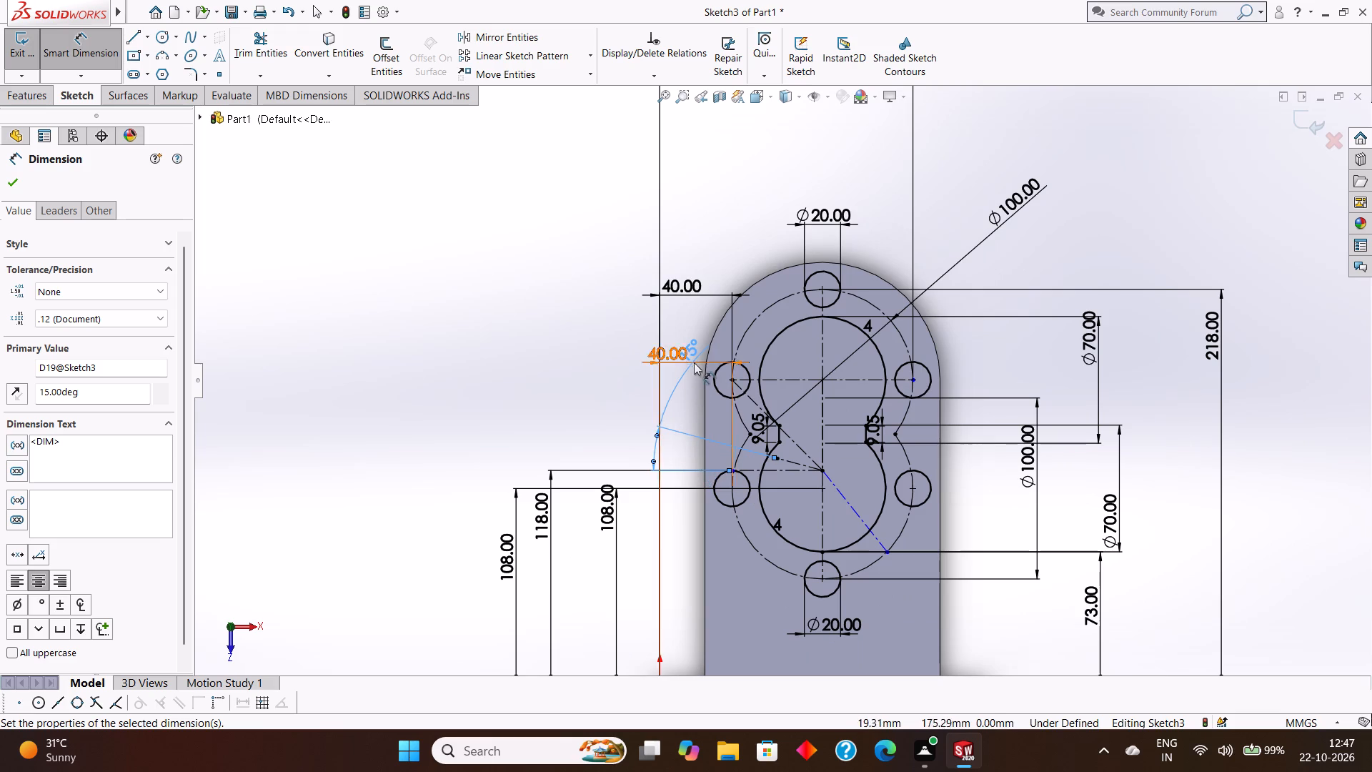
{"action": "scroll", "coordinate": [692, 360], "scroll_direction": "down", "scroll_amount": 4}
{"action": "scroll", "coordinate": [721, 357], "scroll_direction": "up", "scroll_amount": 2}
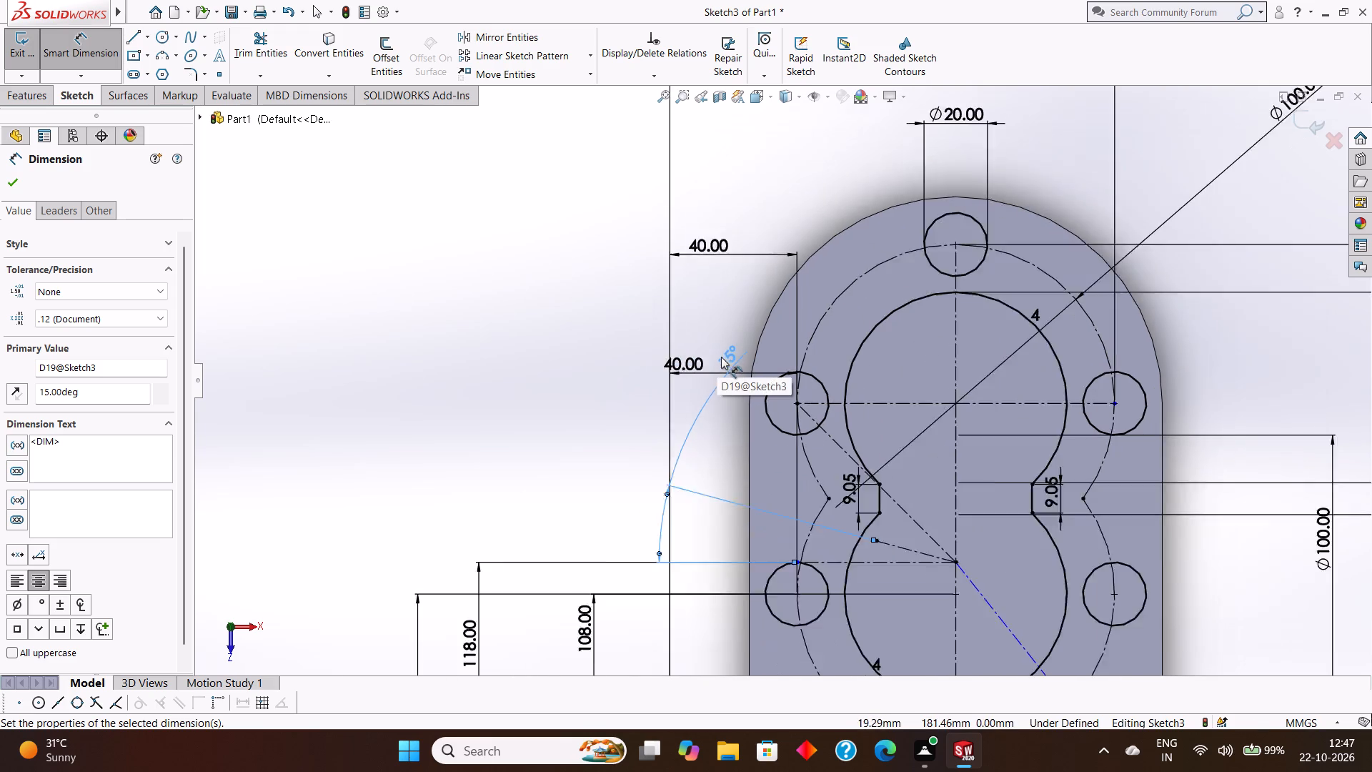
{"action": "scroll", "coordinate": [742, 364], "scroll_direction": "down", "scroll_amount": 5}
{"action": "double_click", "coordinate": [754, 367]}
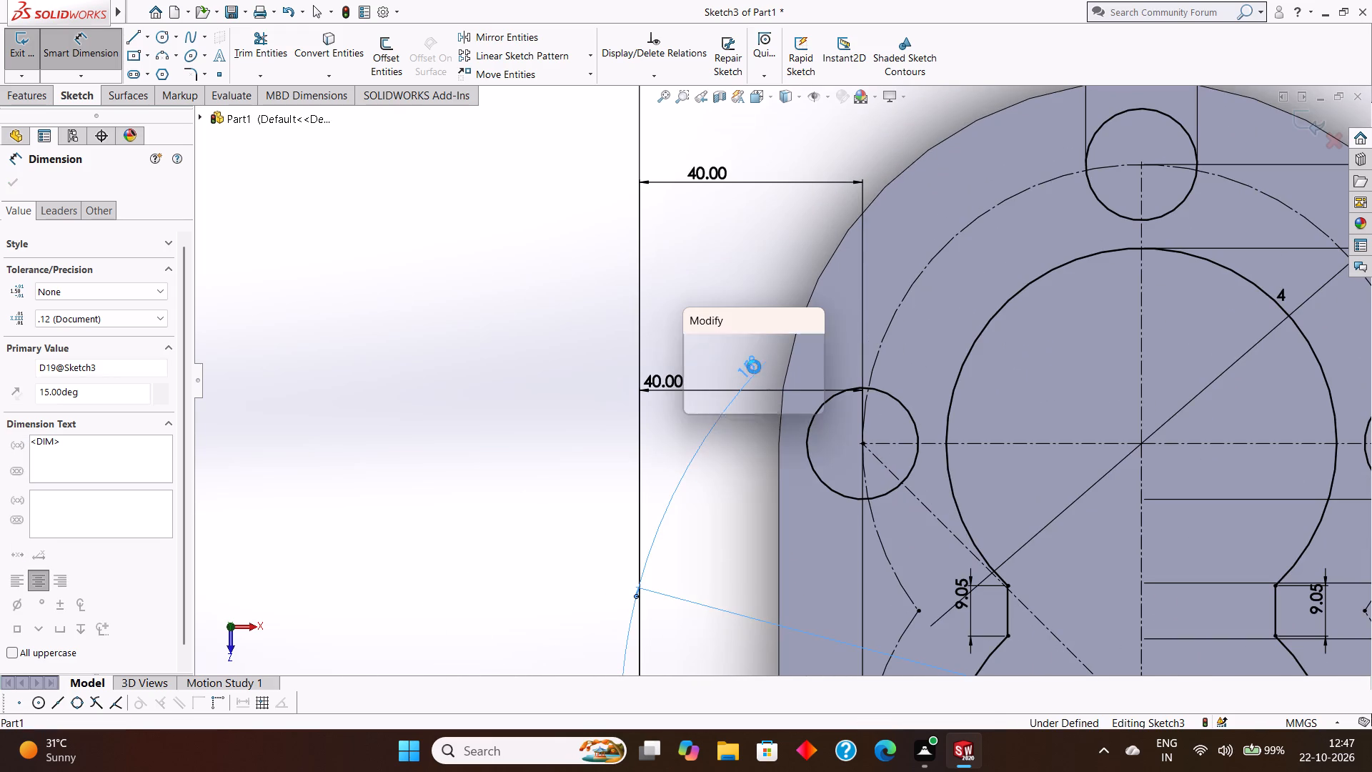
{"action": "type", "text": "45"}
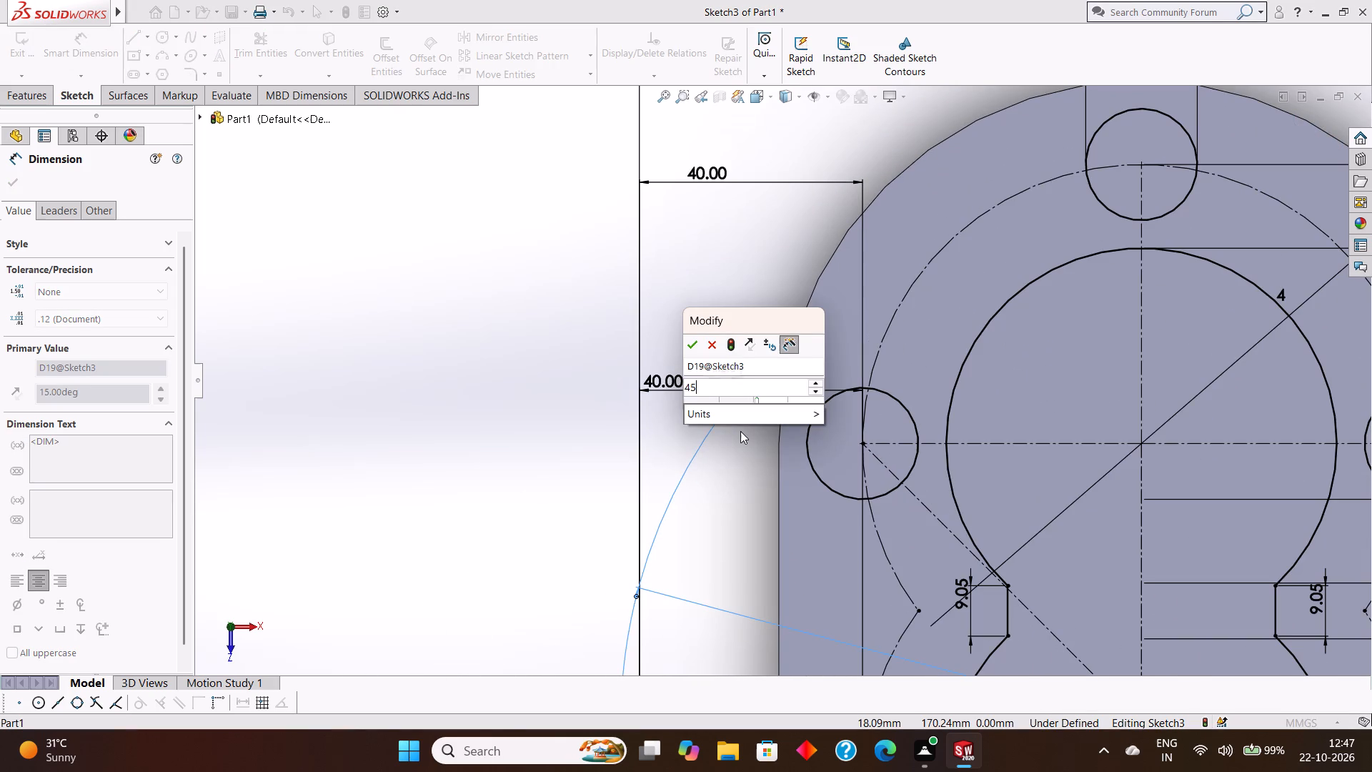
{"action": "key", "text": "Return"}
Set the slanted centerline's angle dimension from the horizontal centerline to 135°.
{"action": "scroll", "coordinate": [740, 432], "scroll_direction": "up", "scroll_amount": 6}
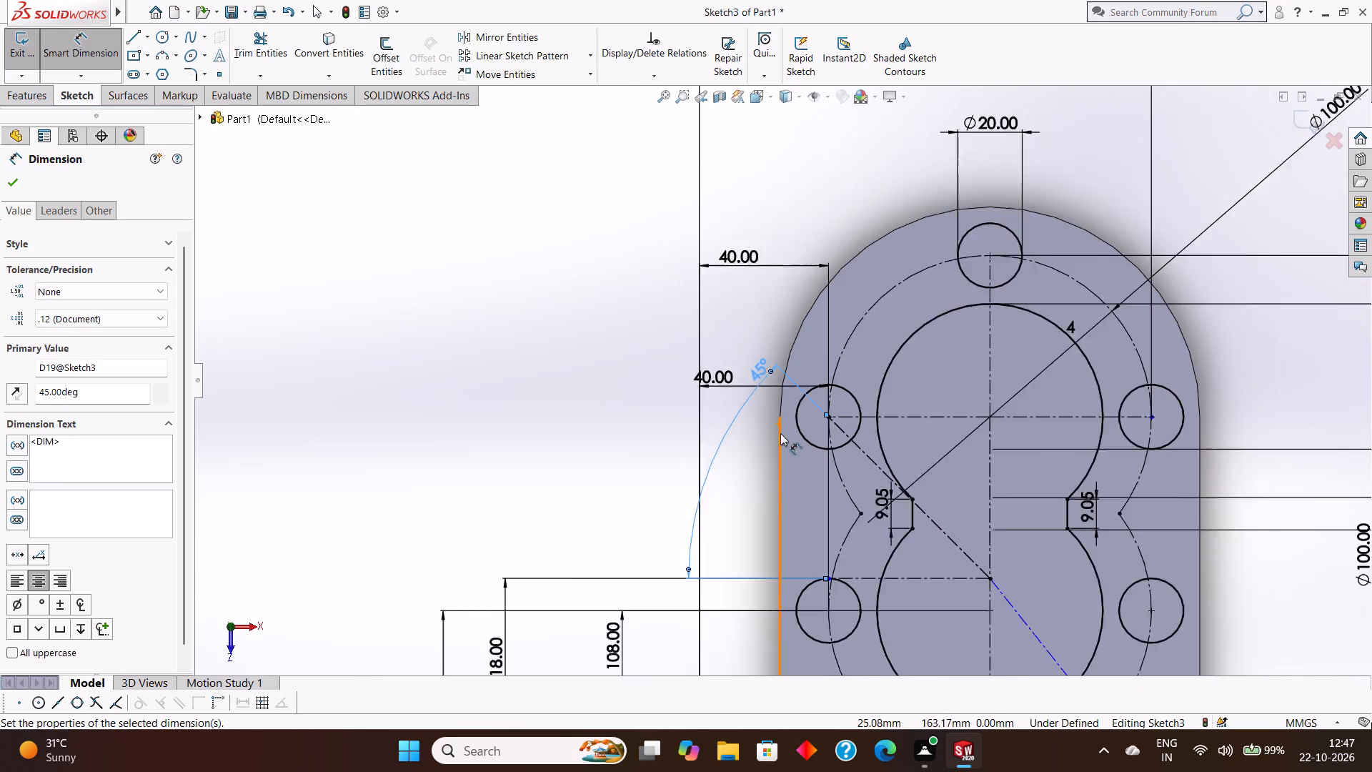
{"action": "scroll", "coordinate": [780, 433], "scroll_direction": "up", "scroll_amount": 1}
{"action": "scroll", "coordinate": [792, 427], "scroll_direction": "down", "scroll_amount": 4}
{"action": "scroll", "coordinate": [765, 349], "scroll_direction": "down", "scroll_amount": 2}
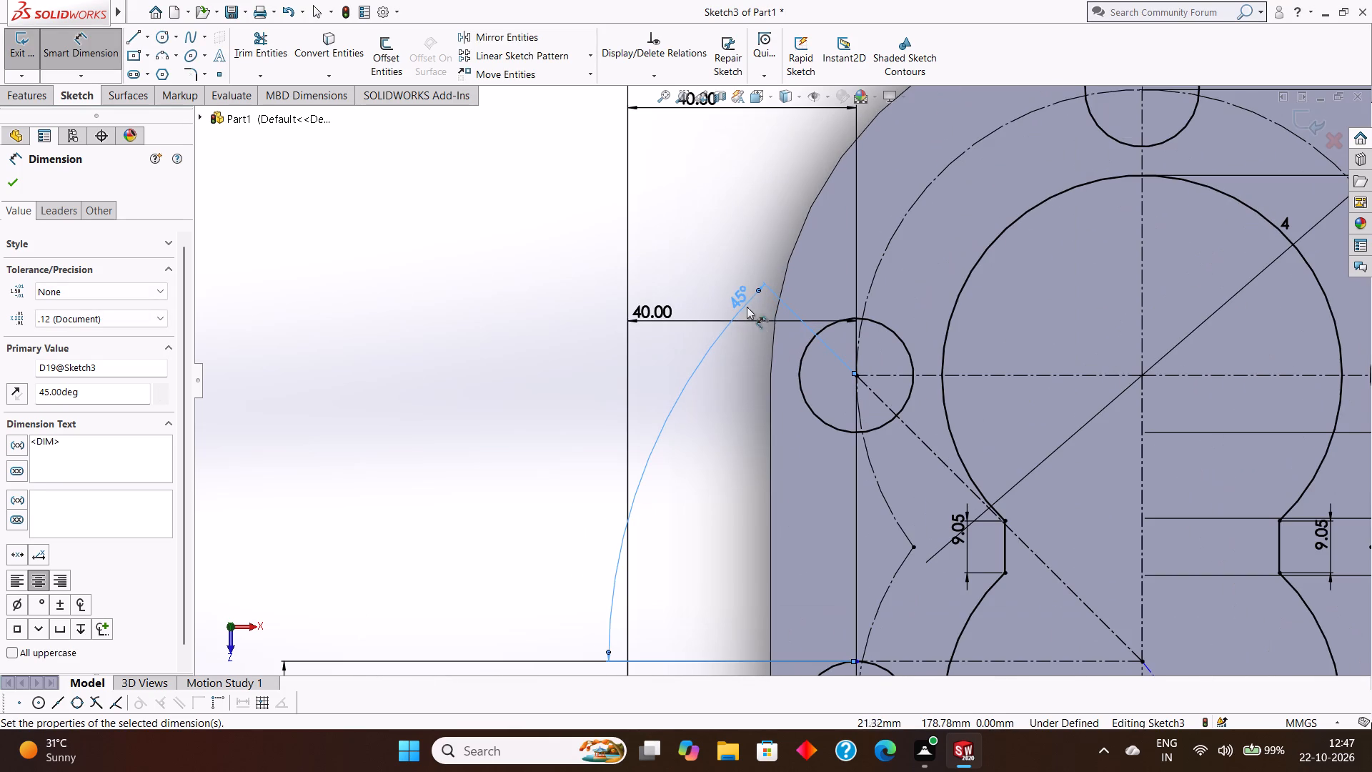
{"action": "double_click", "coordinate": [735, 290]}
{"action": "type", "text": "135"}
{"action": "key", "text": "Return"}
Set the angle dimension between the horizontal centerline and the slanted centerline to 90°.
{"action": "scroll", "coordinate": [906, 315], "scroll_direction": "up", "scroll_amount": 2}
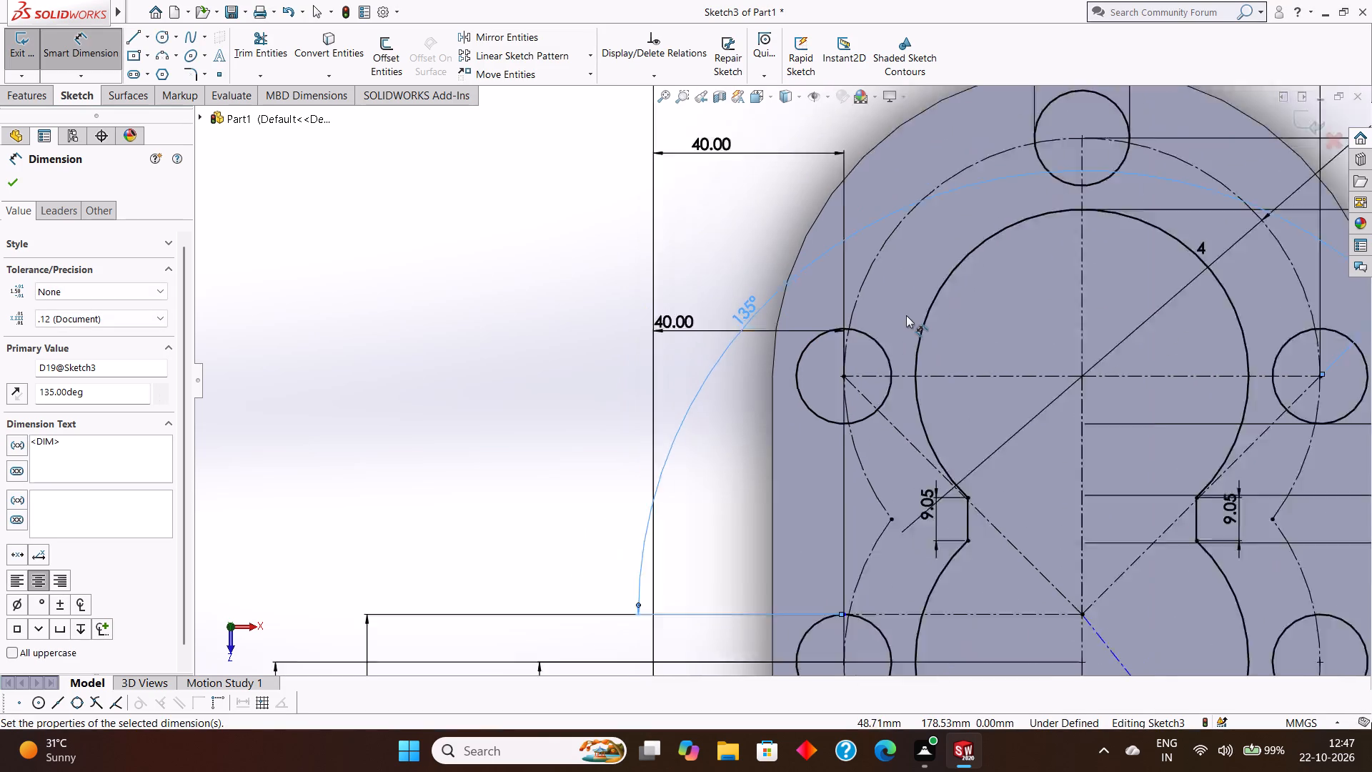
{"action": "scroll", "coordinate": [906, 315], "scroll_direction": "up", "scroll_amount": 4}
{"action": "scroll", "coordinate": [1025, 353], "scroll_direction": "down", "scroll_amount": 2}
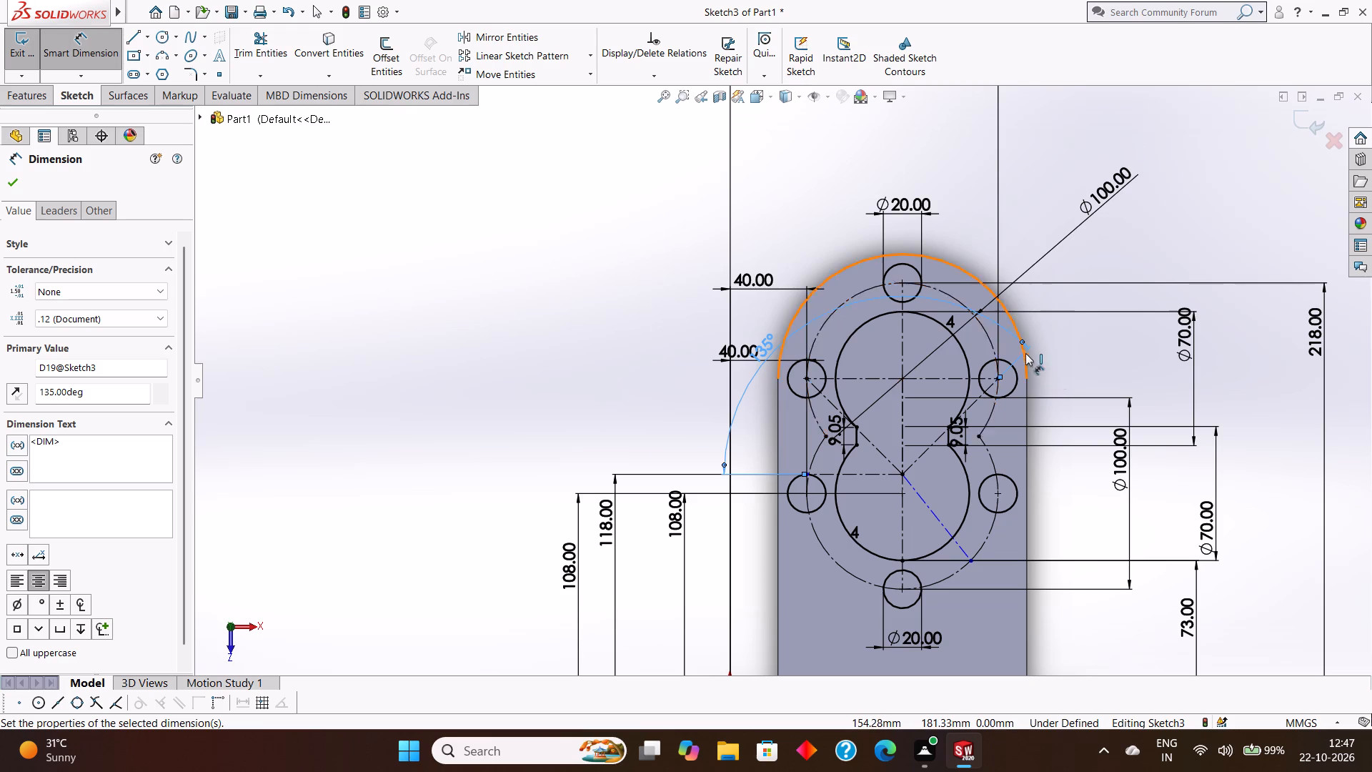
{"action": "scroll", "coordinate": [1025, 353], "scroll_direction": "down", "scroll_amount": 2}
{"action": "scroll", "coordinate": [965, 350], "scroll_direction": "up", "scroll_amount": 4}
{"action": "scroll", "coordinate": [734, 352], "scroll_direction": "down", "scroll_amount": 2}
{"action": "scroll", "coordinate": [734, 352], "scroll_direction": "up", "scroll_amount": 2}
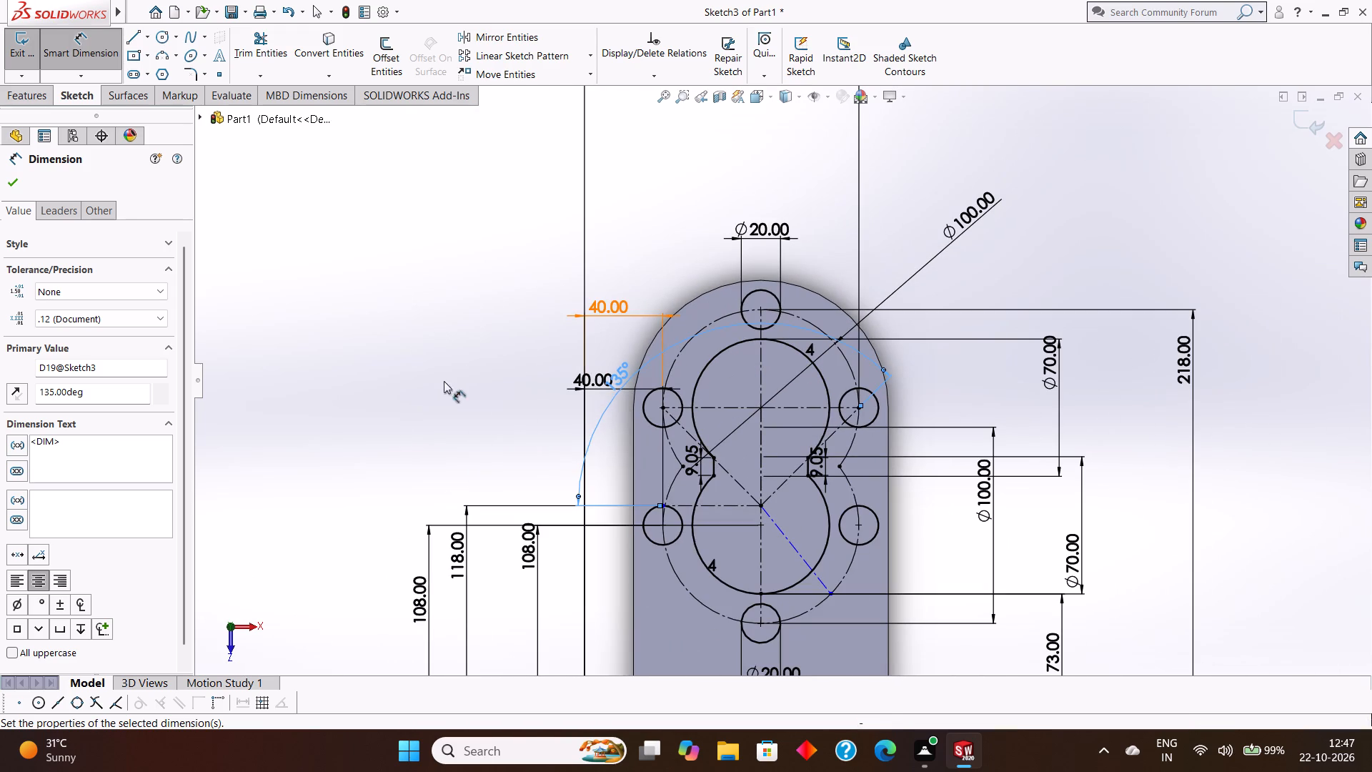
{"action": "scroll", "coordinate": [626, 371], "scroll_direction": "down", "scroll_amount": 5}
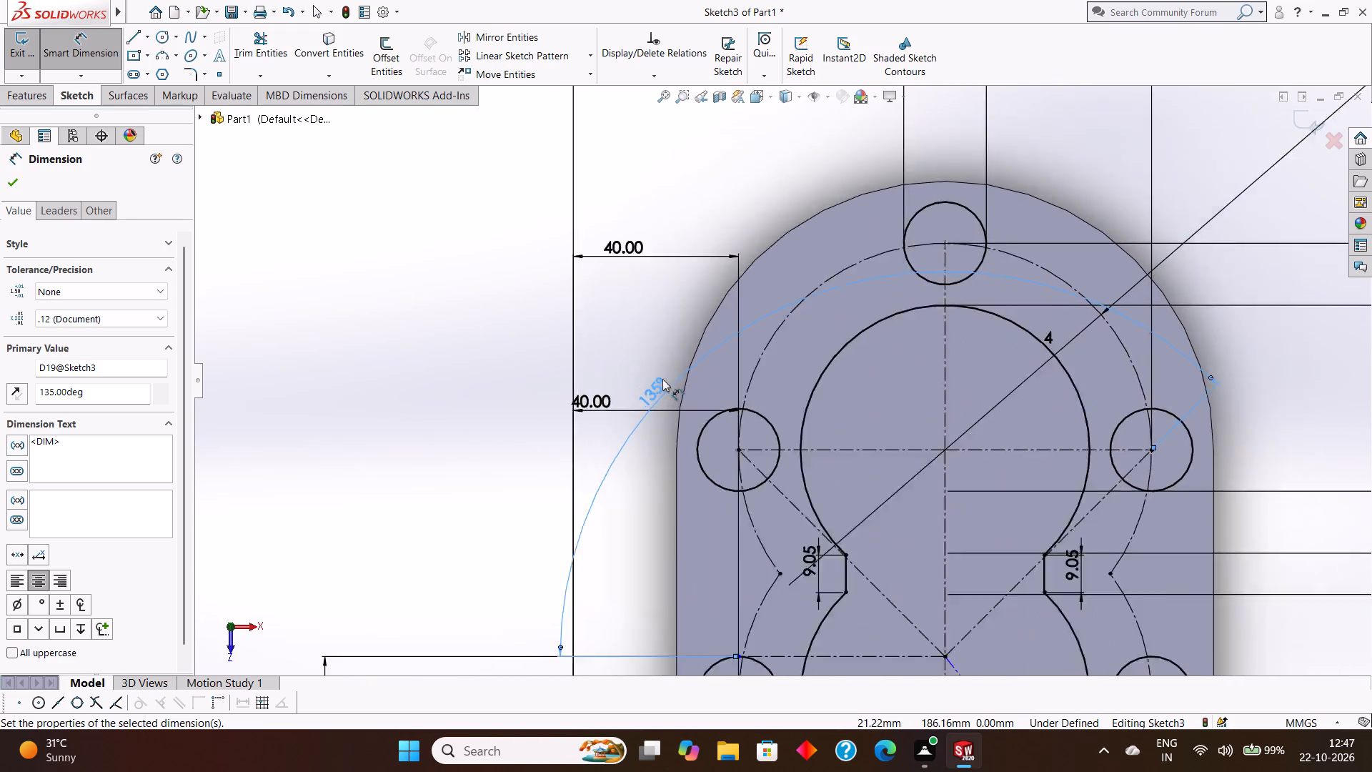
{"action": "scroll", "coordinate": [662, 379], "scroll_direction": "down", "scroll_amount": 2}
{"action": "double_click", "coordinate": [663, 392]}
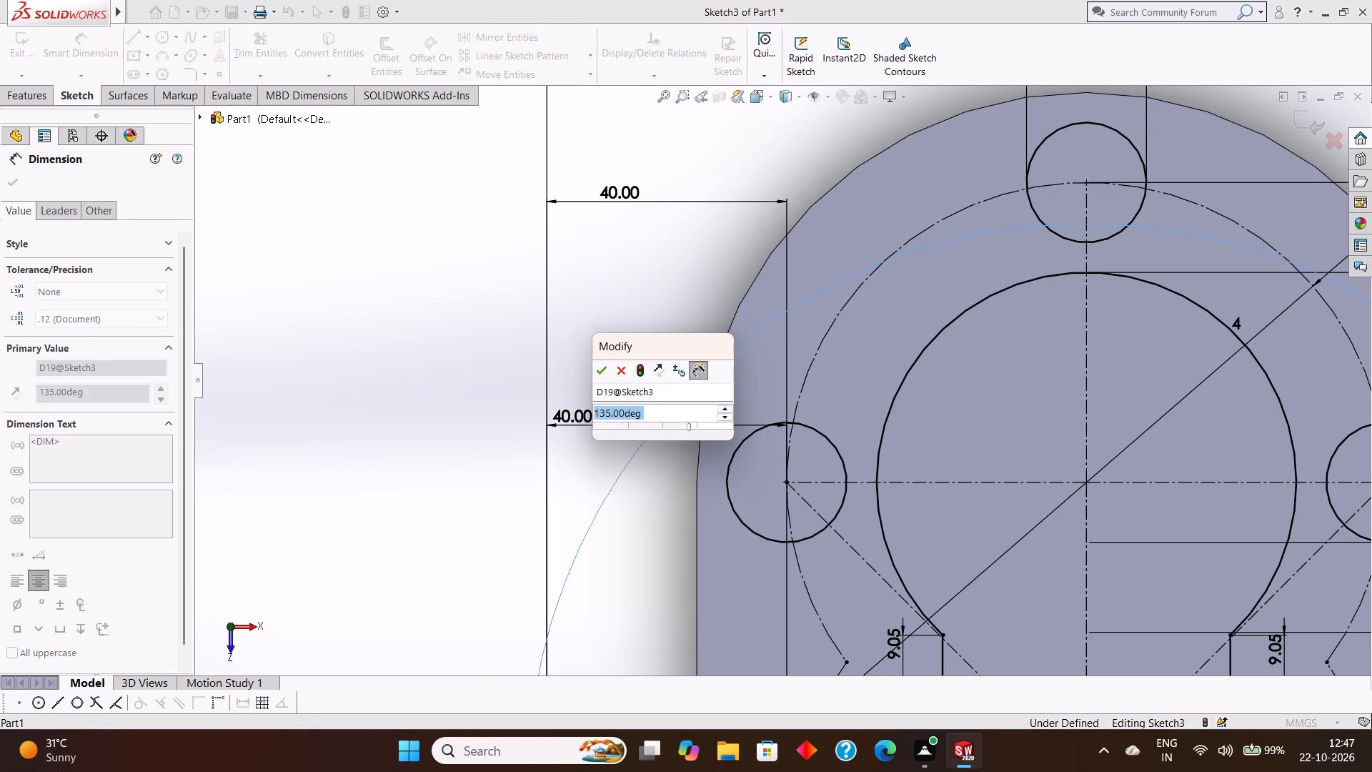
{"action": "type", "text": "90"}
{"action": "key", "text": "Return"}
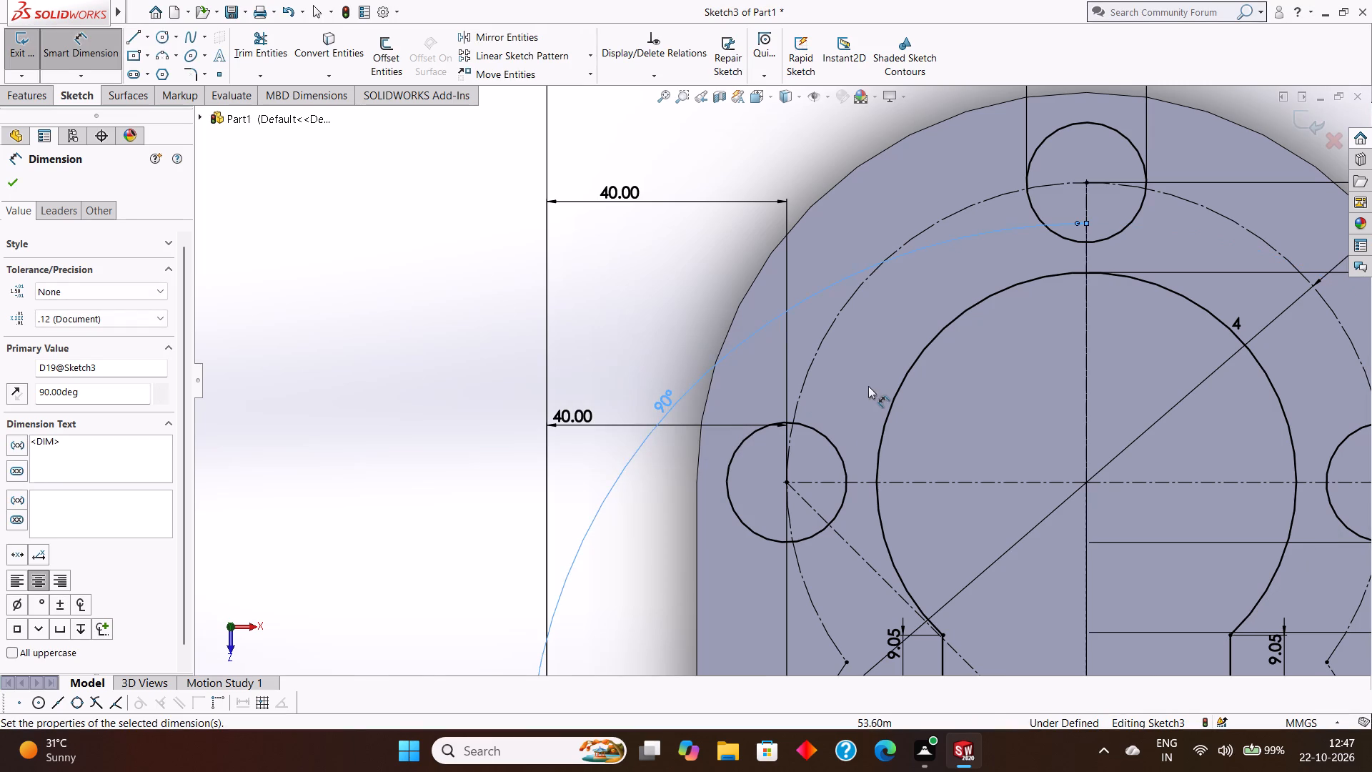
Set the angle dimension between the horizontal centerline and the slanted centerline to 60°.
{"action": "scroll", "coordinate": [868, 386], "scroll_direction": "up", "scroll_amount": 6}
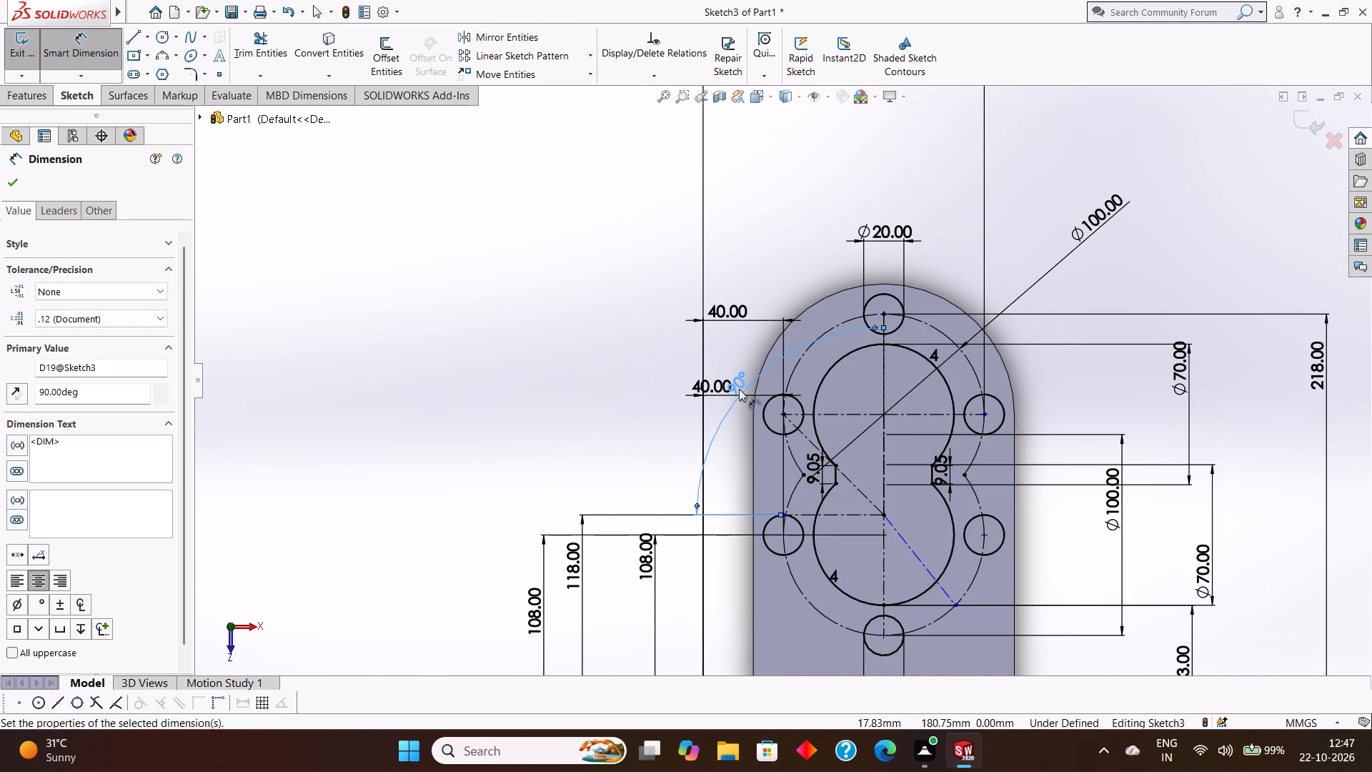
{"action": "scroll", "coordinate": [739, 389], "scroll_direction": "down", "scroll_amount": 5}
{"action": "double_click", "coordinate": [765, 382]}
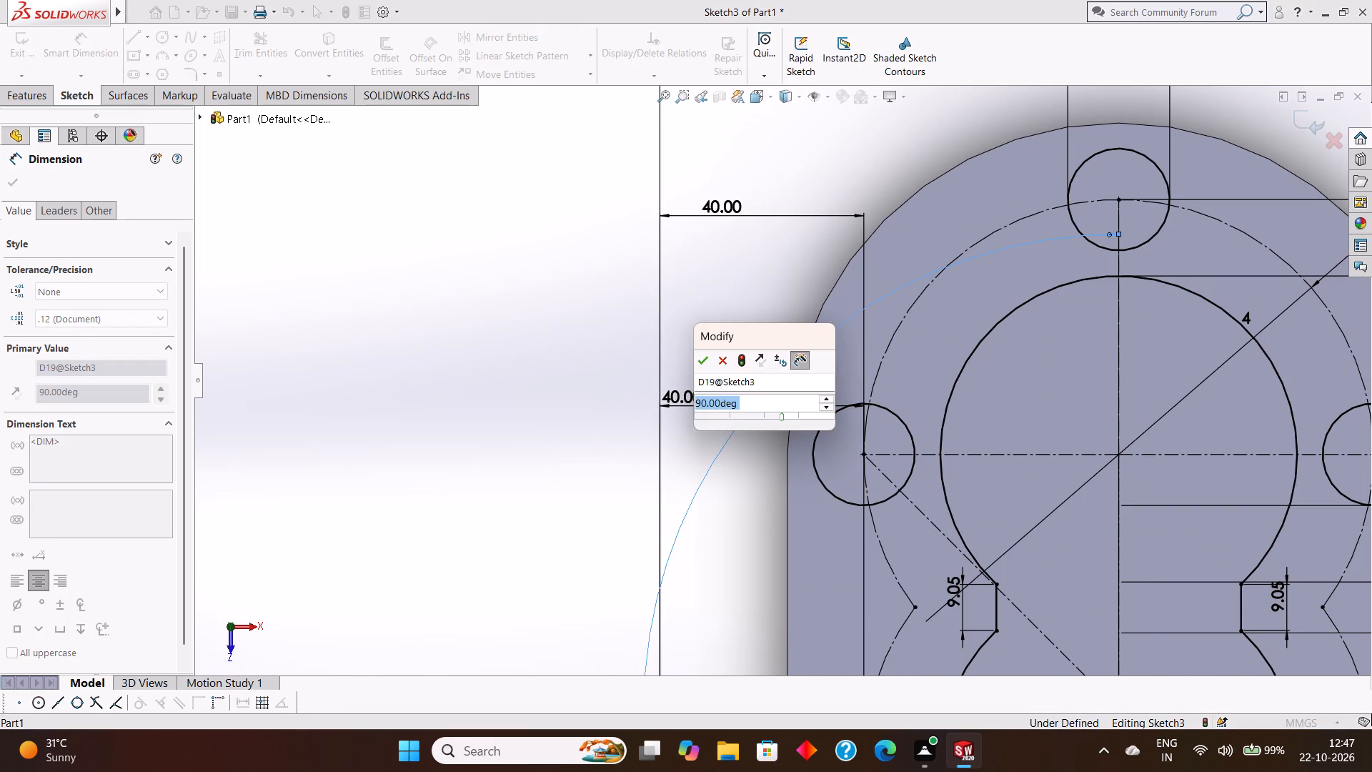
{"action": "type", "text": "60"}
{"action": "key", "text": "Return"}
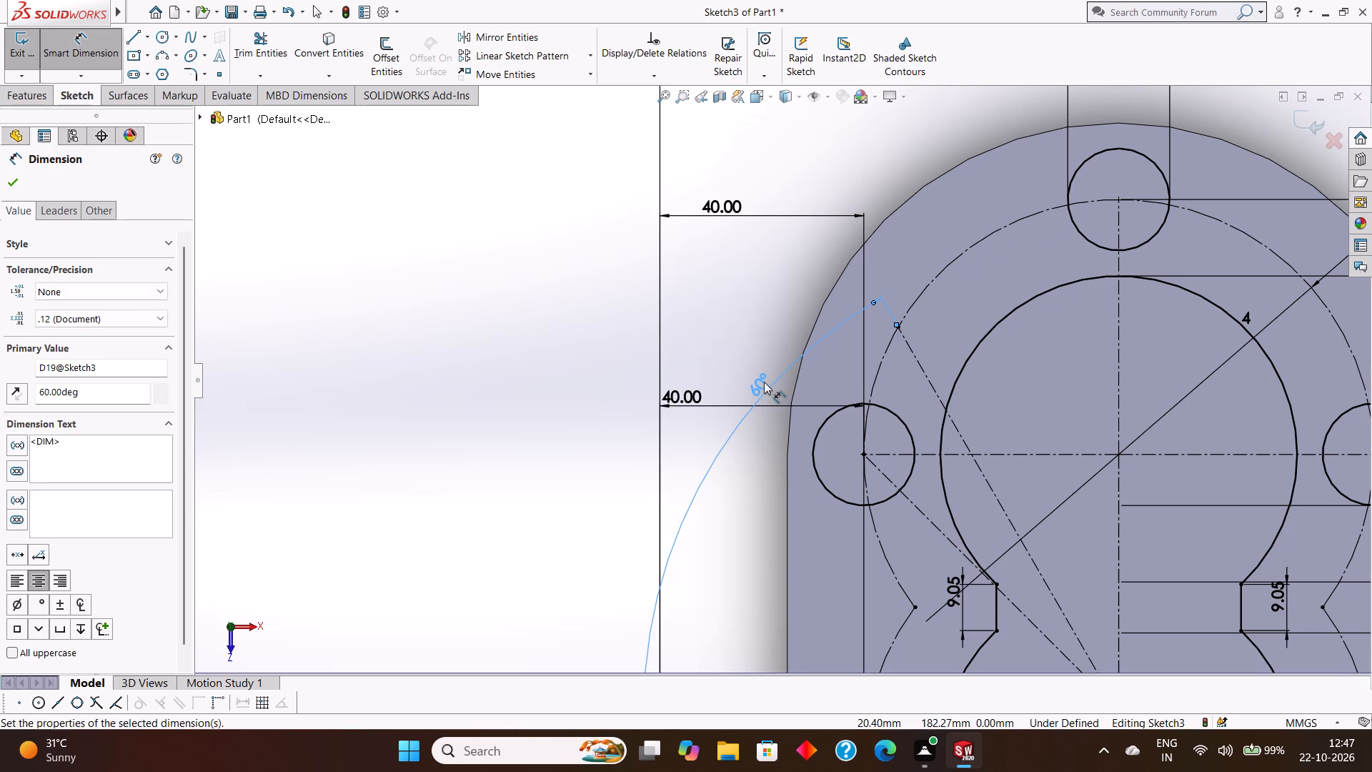
Delete the 60° slanted centerline running from the 118 mm high point to the upper construction arc.
{"action": "scroll", "coordinate": [925, 334], "scroll_direction": "up", "scroll_amount": 5}
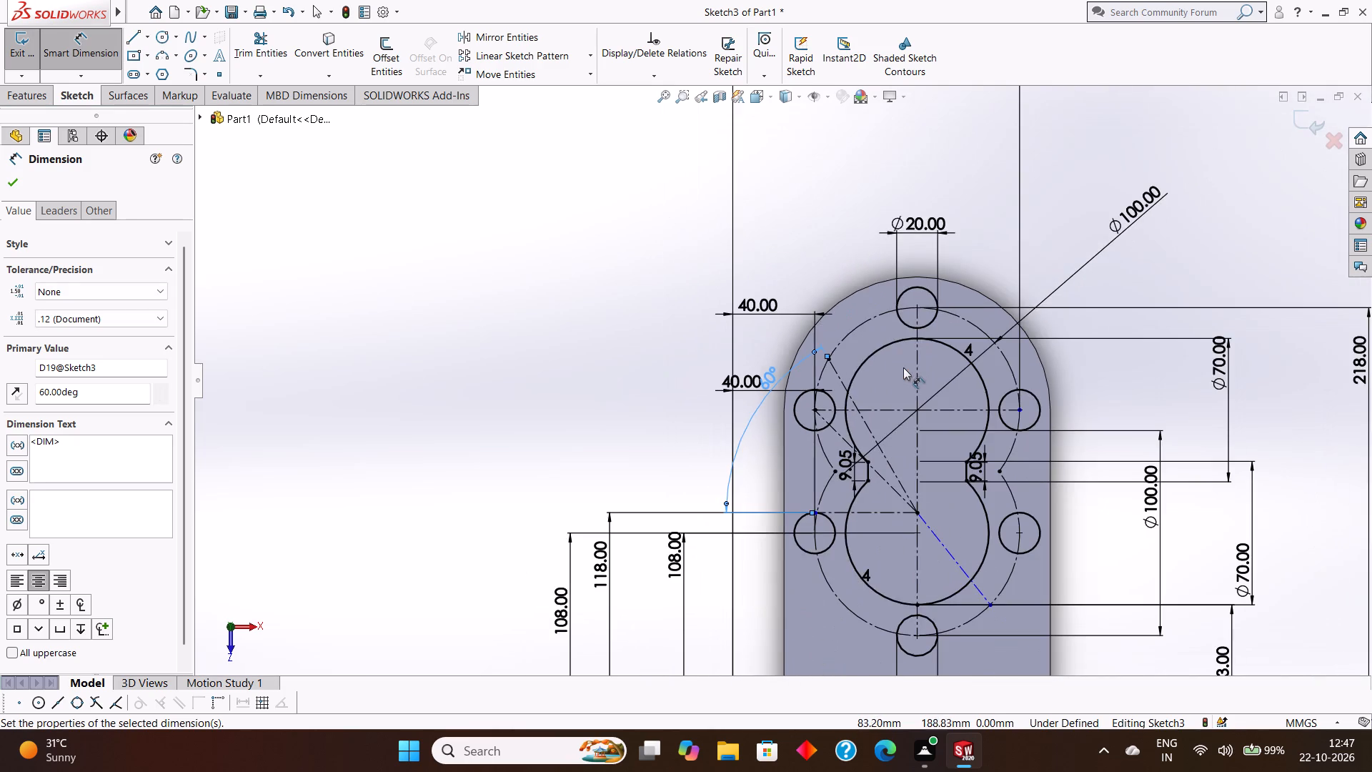
{"action": "scroll", "coordinate": [891, 372], "scroll_direction": "down", "scroll_amount": 4}
{"action": "right_click", "coordinate": [750, 365]}
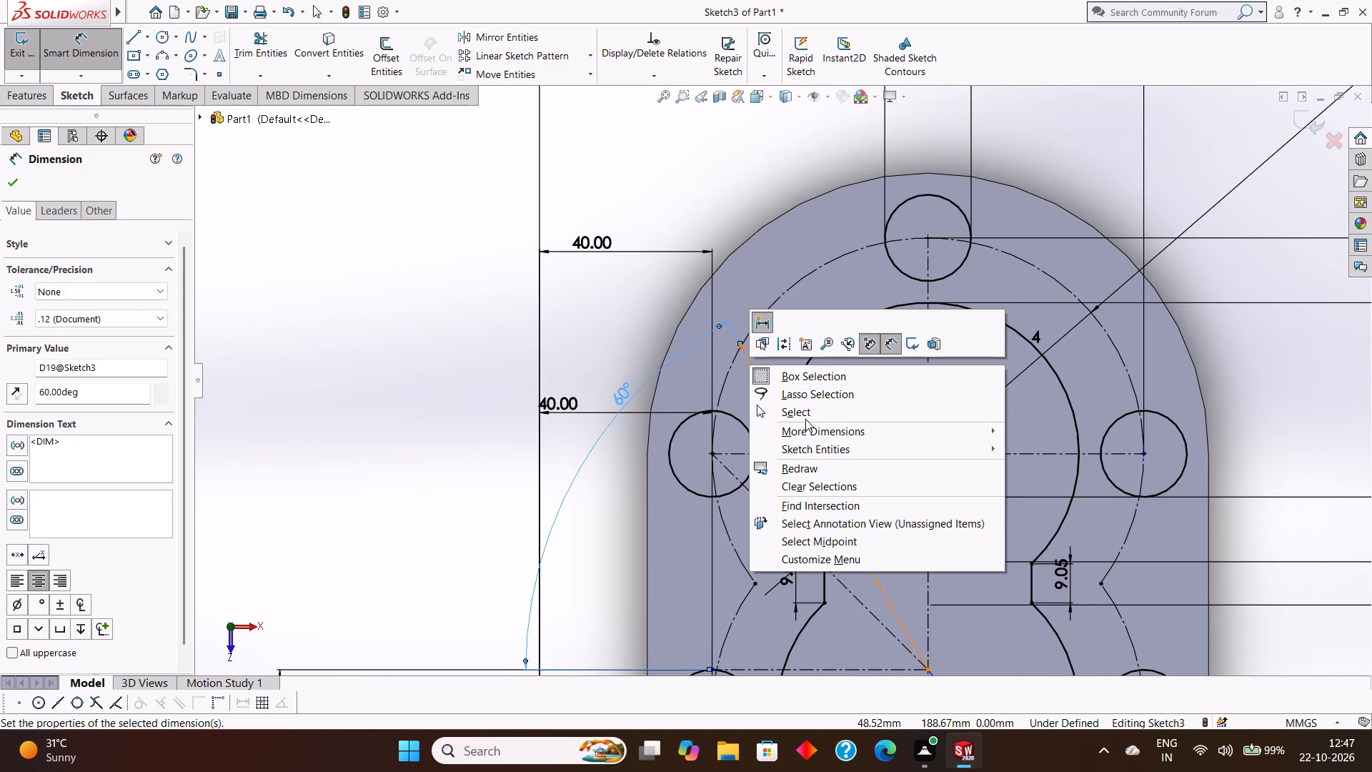
{"action": "left_click", "coordinate": [805, 416]}
{"action": "scroll", "coordinate": [805, 416], "scroll_direction": "up", "scroll_amount": 3}
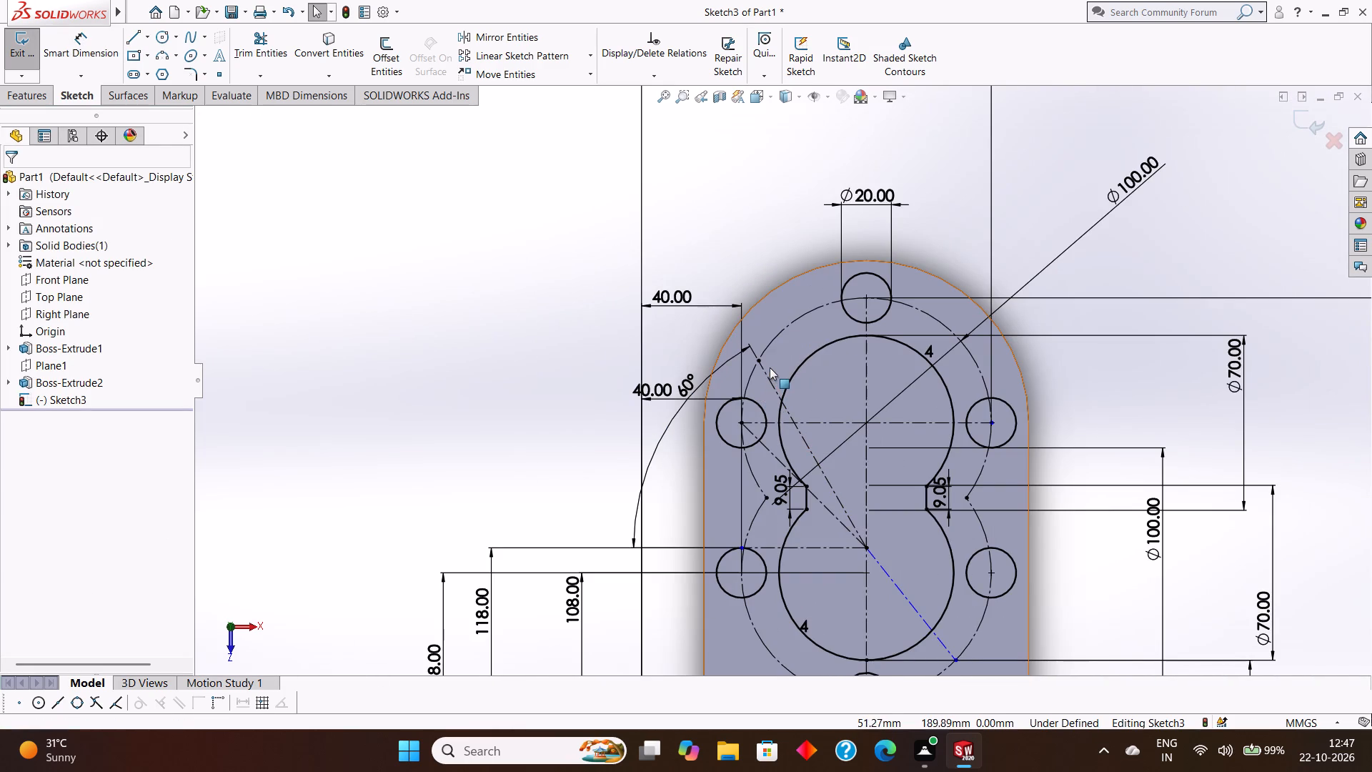
{"action": "right_click", "coordinate": [764, 372]}
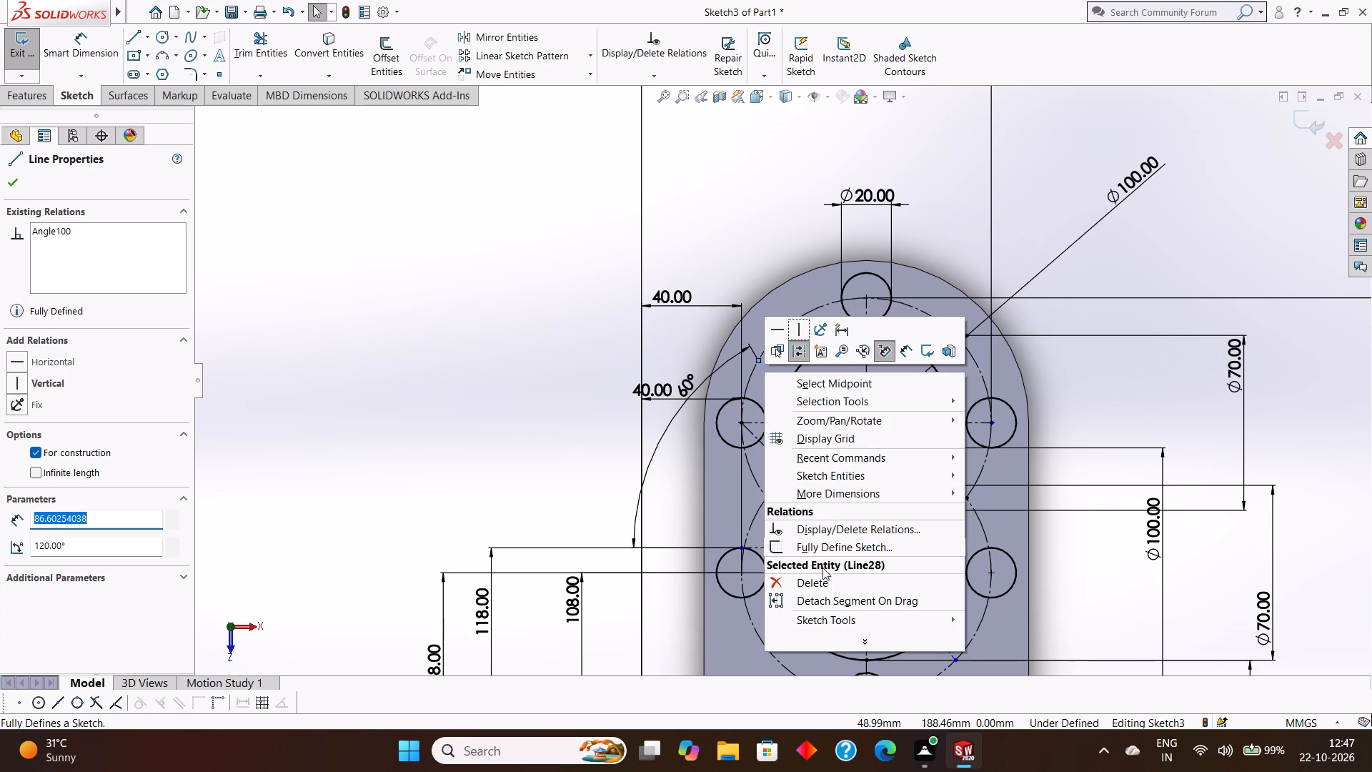
{"action": "left_click", "coordinate": [822, 577]}
{"action": "left_click", "coordinate": [592, 372]}
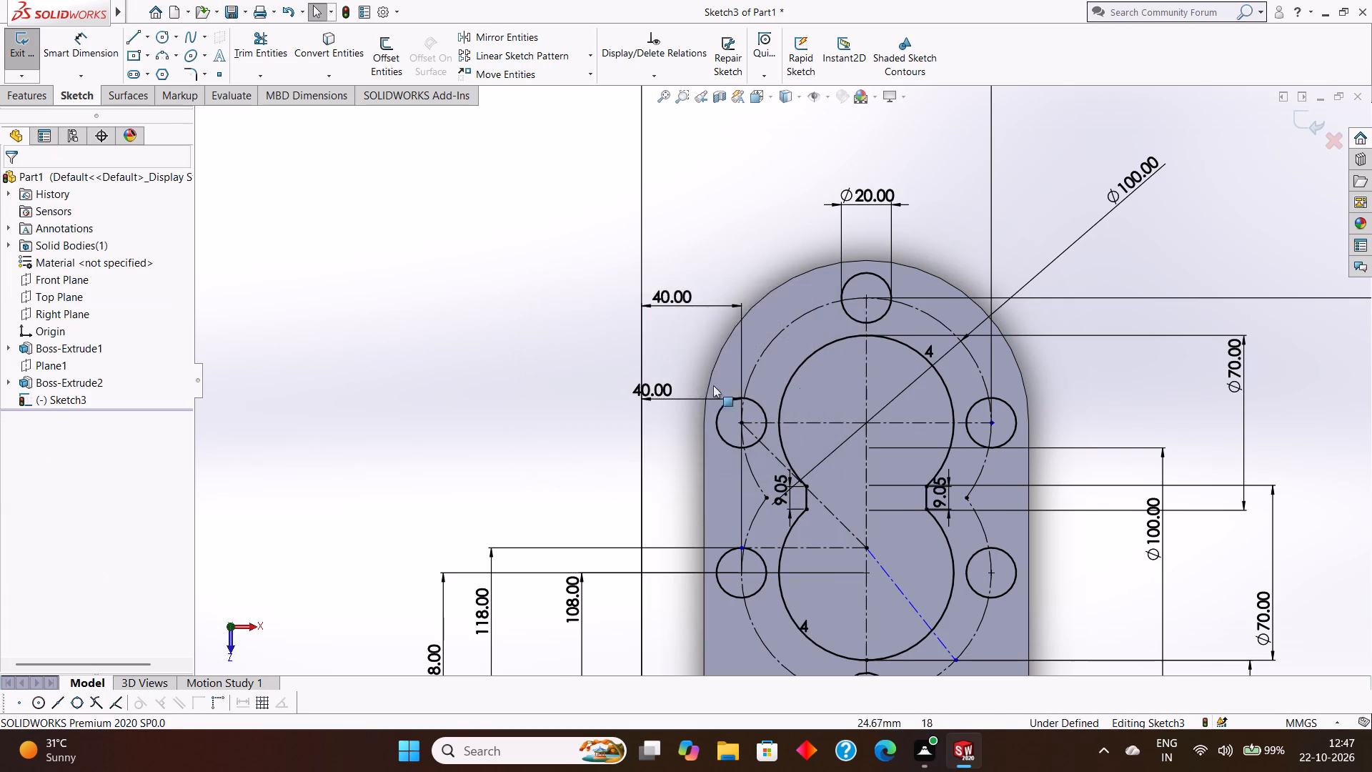
Draw a 50 mm slanted centerline from the upper construction arc's centre to that arc's upper-left portion.
{"action": "left_click", "coordinate": [146, 34]}
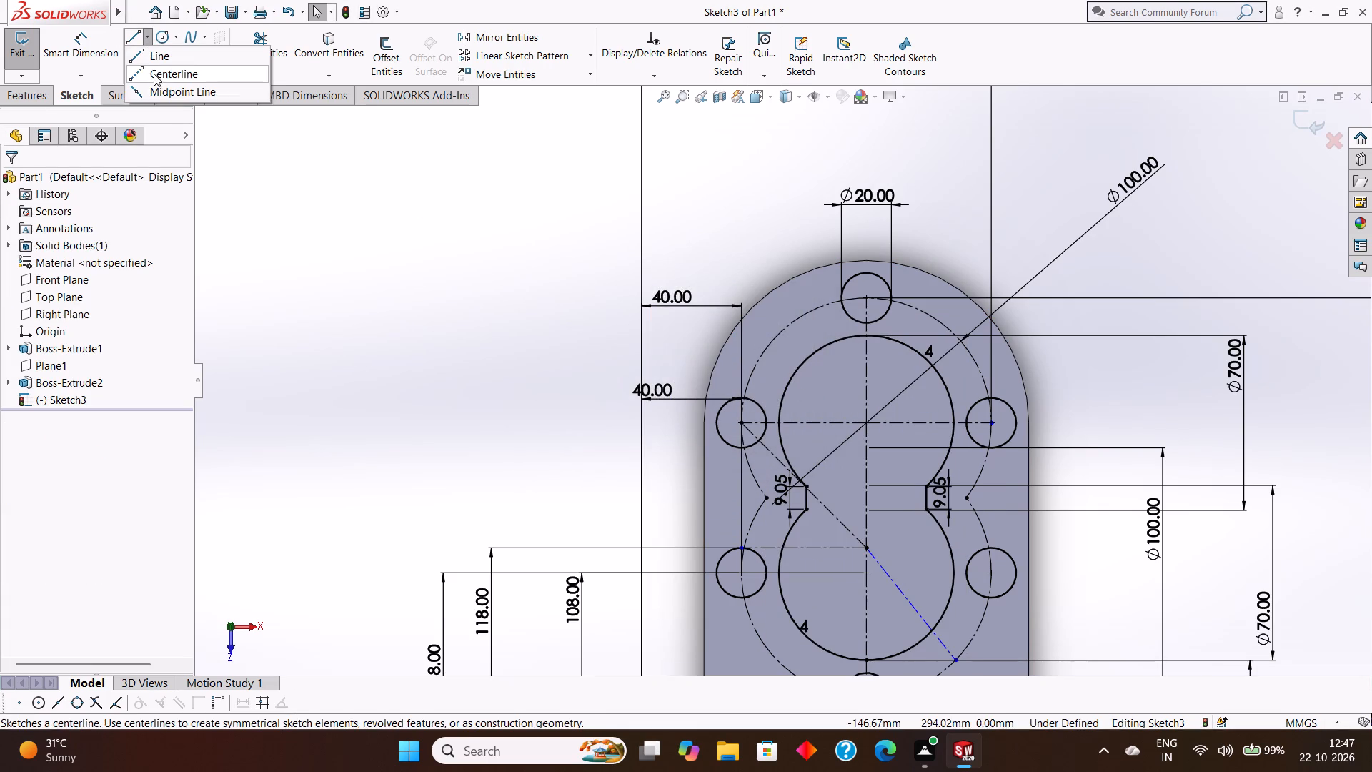
{"action": "left_click", "coordinate": [155, 78]}
{"action": "left_click", "coordinate": [865, 422]}
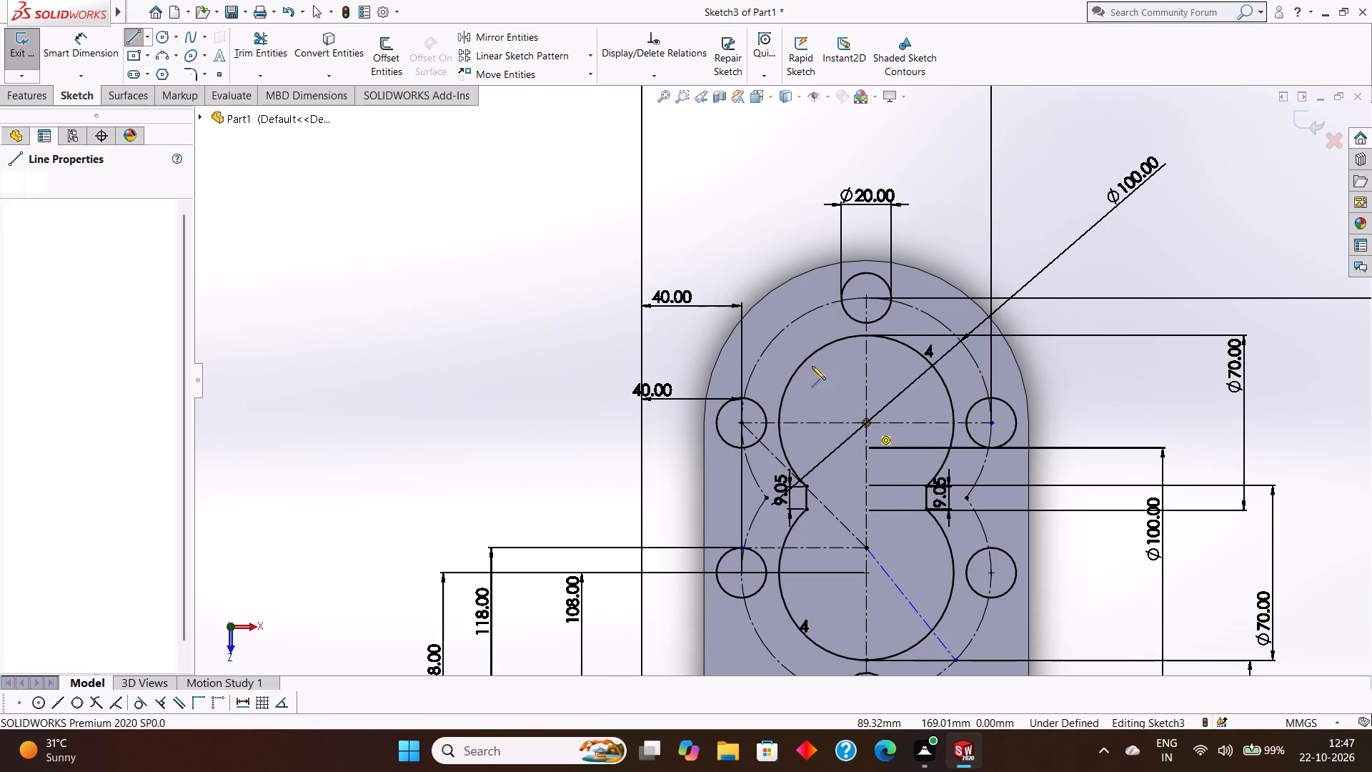
{"action": "left_click", "coordinate": [792, 323]}
{"action": "key", "text": "Escape"}
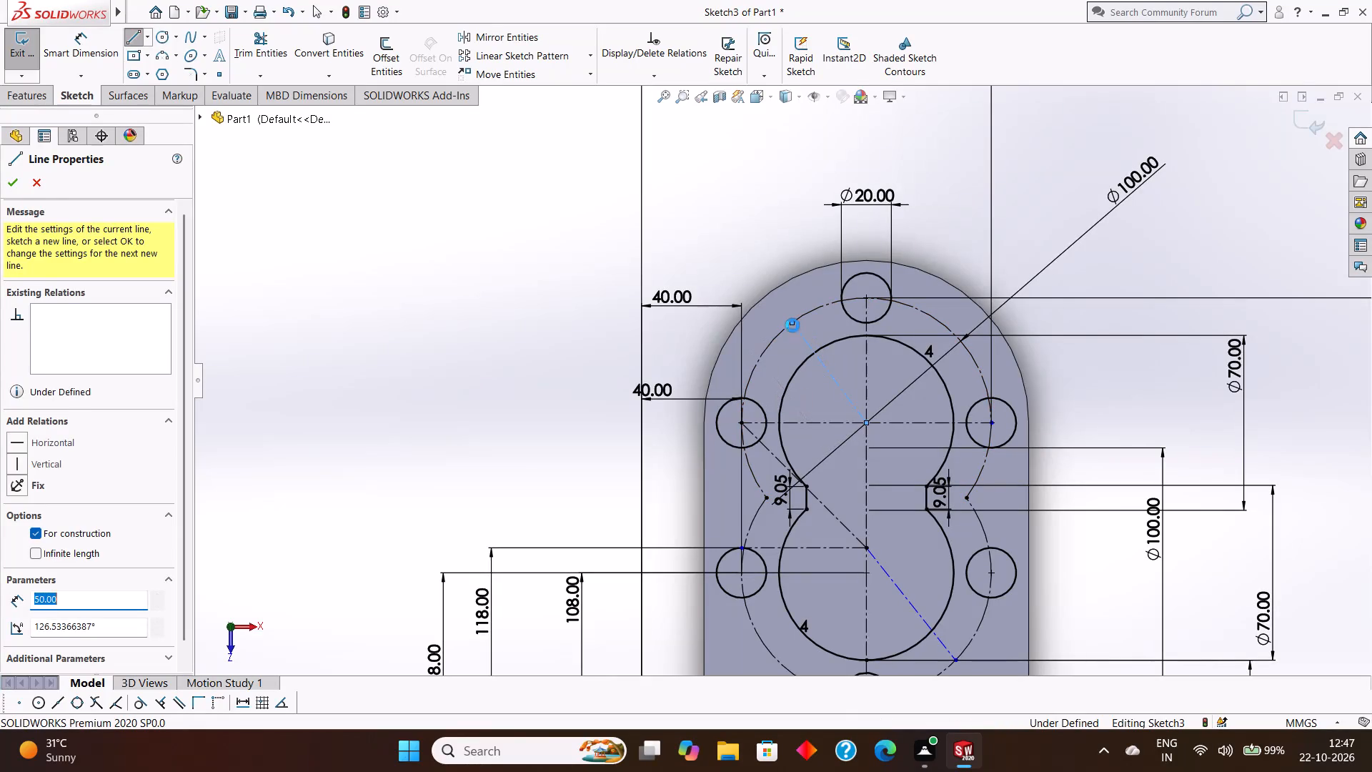
{"action": "key", "text": "Escape"}
Dimension the angle between the upper vertical centerline and the new 50 mm slanted centerline as 45°.
{"action": "left_click", "coordinate": [97, 38]}
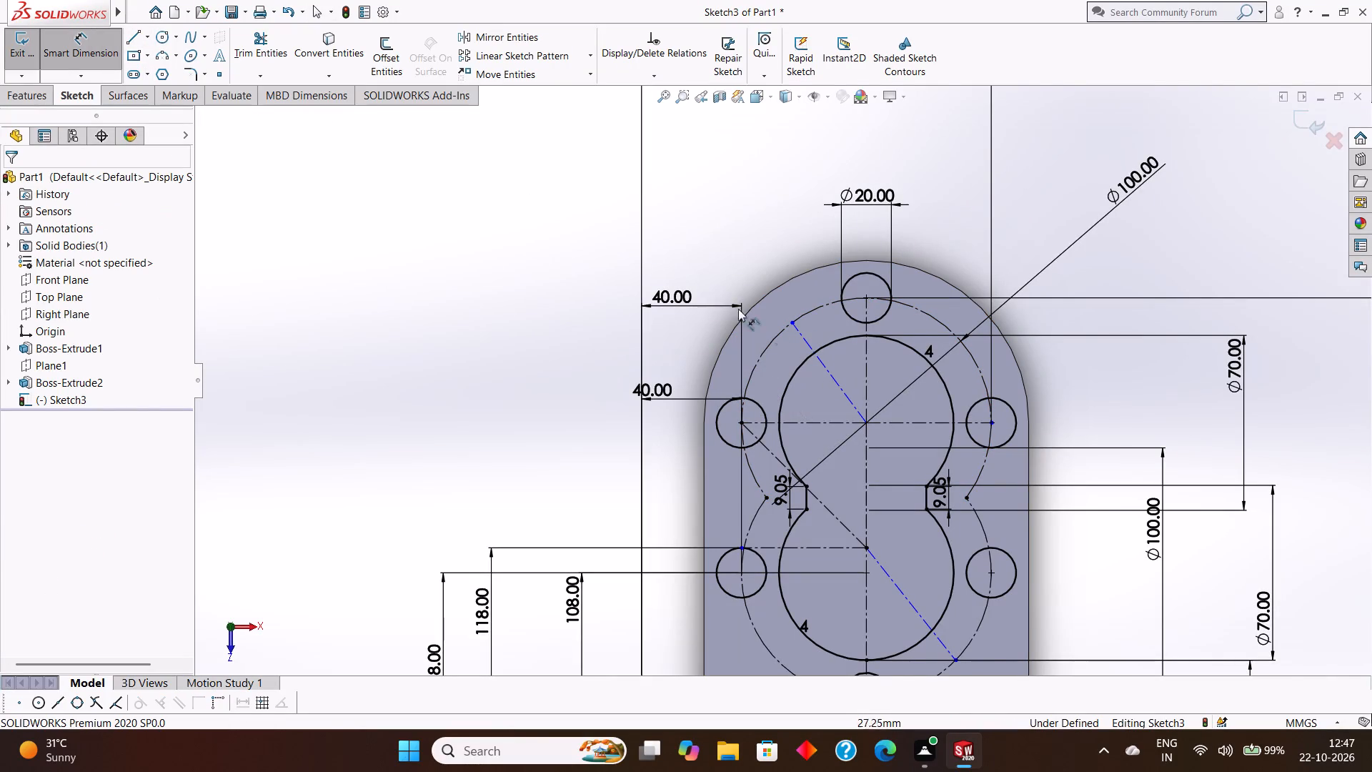
{"action": "scroll", "coordinate": [860, 352], "scroll_direction": "down", "scroll_amount": 3}
{"action": "left_click", "coordinate": [860, 360]}
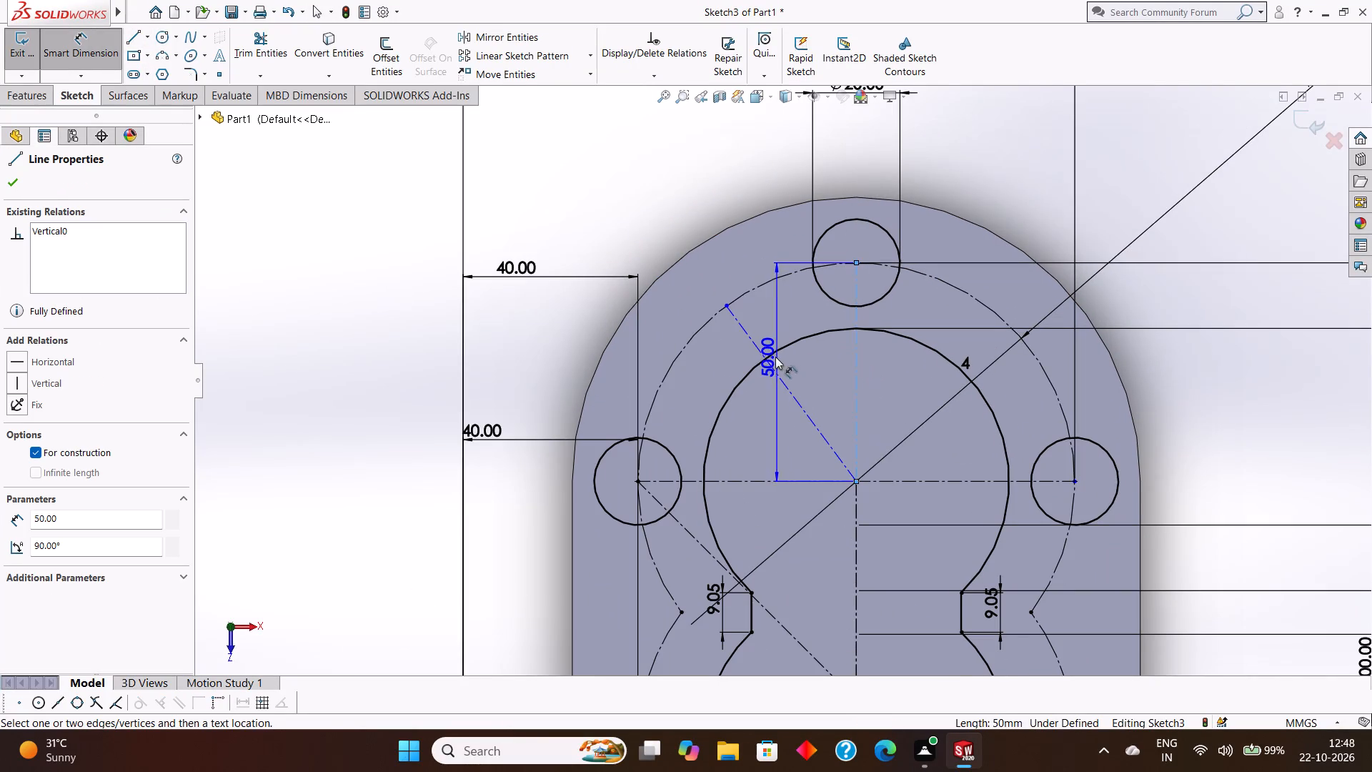
{"action": "left_click", "coordinate": [750, 338]}
{"action": "left_click", "coordinate": [792, 315]}
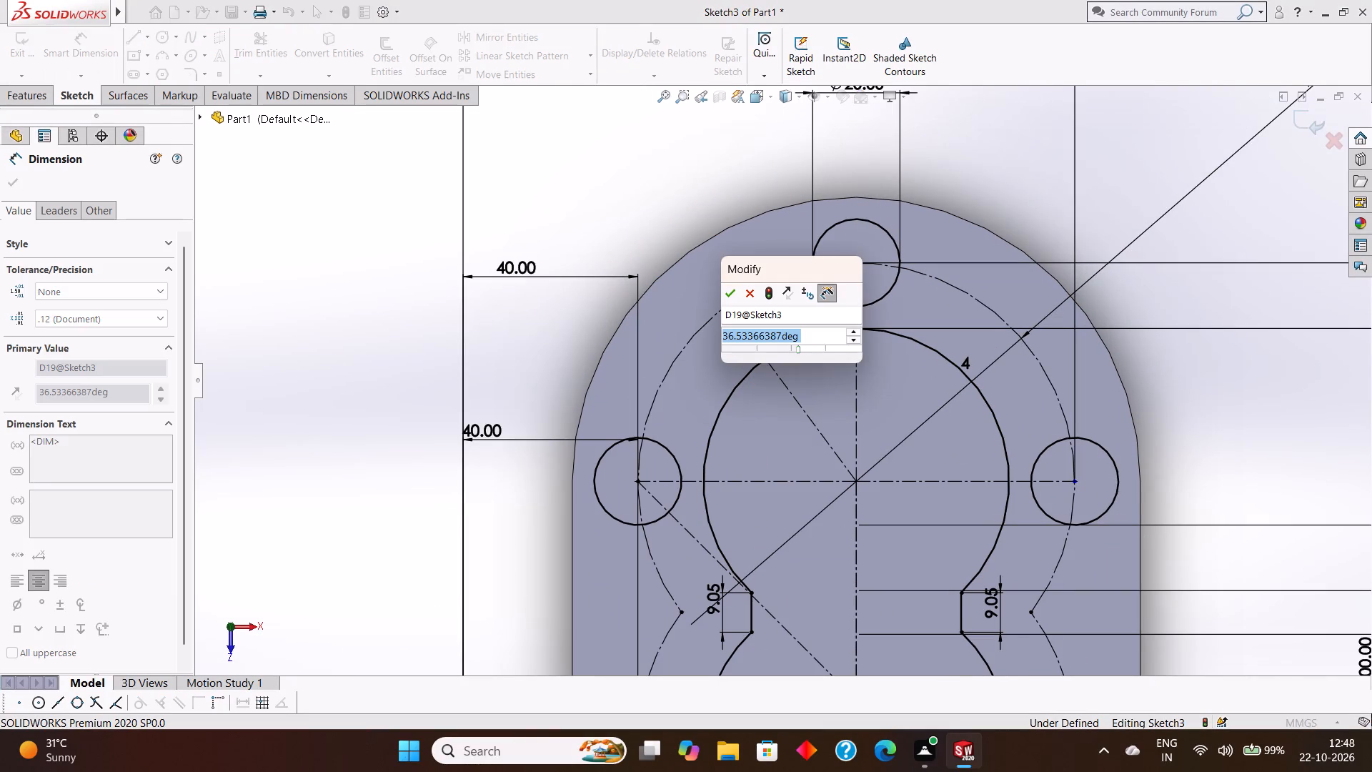
{"action": "type", "text": "45"}
{"action": "key", "text": "Return"}
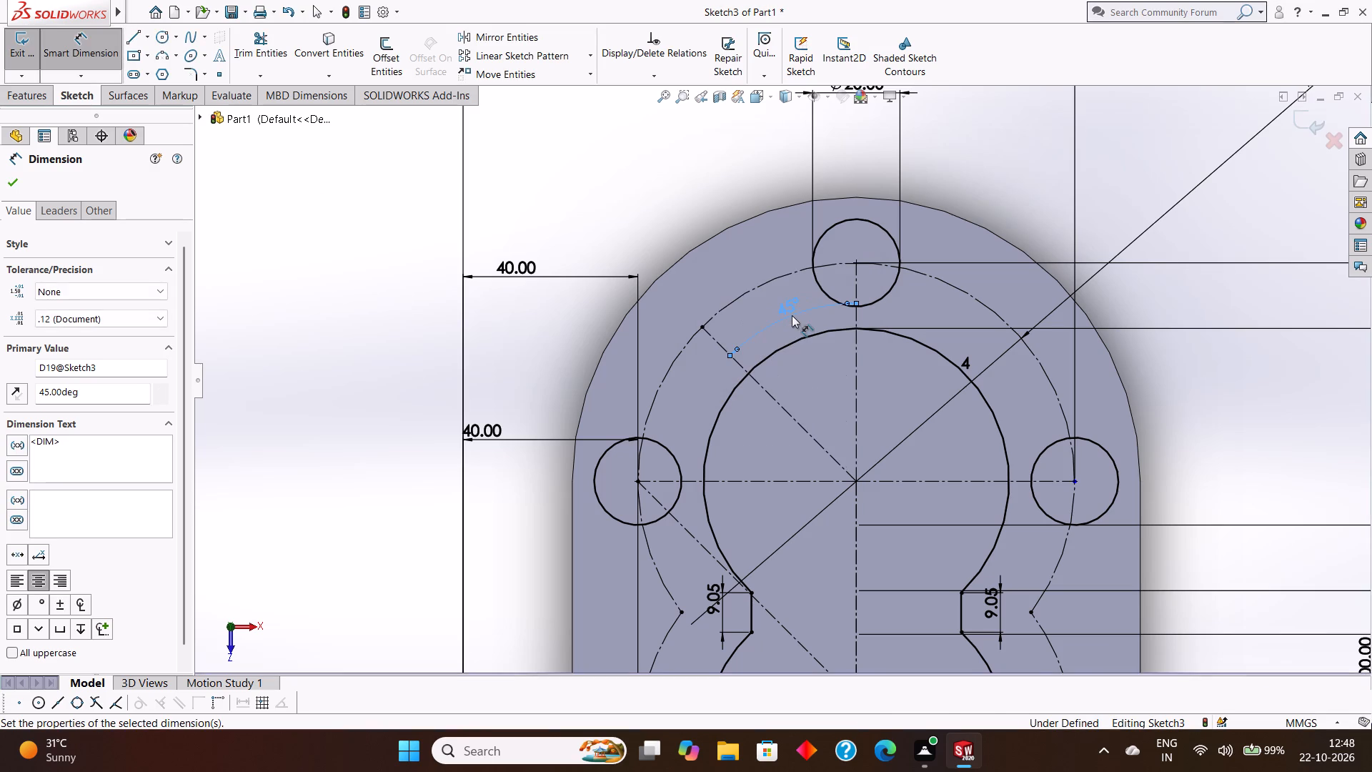
{"action": "left_click", "coordinate": [15, 180]}
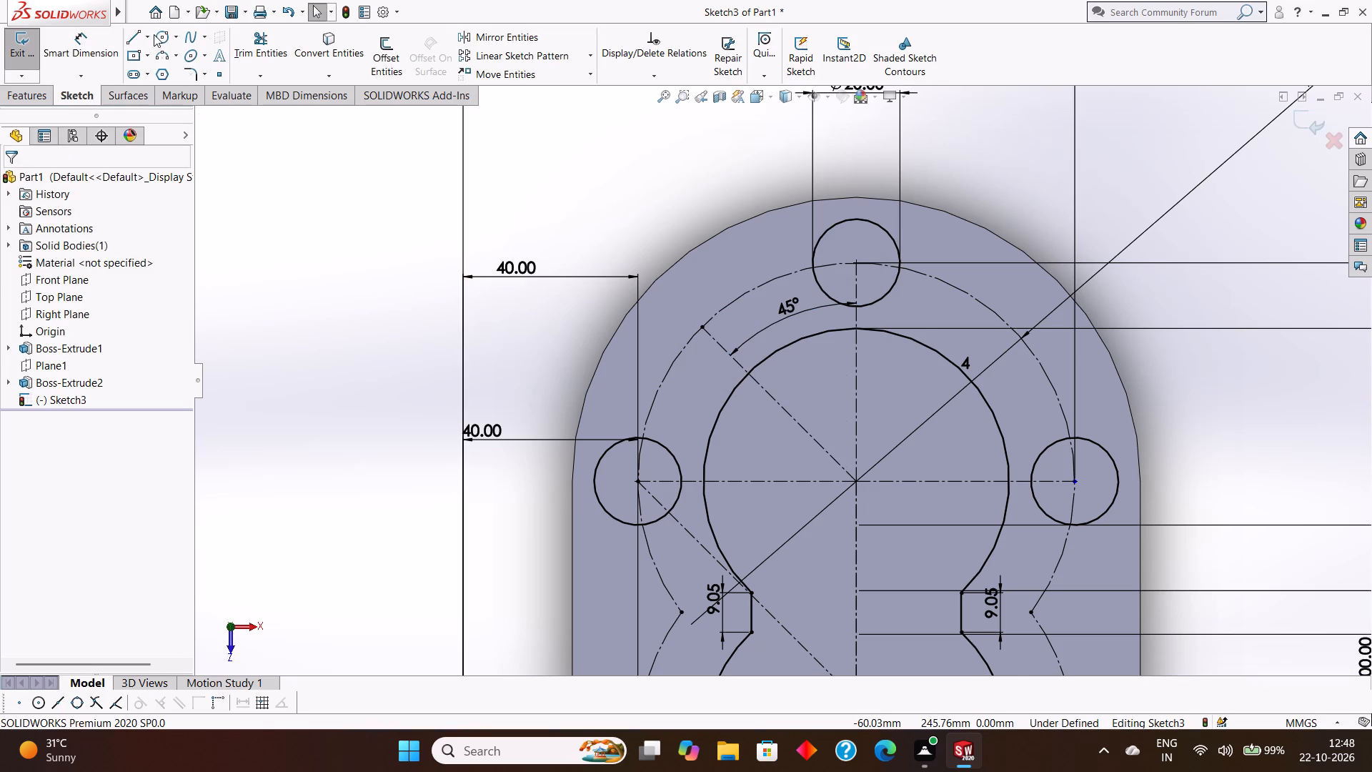
Draw a 5 mm radius circle centred on the outer end of the upper 45° slanted centerline.
{"action": "left_click", "coordinate": [154, 34]}
{"action": "left_click_drag", "start_coordinate": [703, 325], "coordinate": [715, 342]}
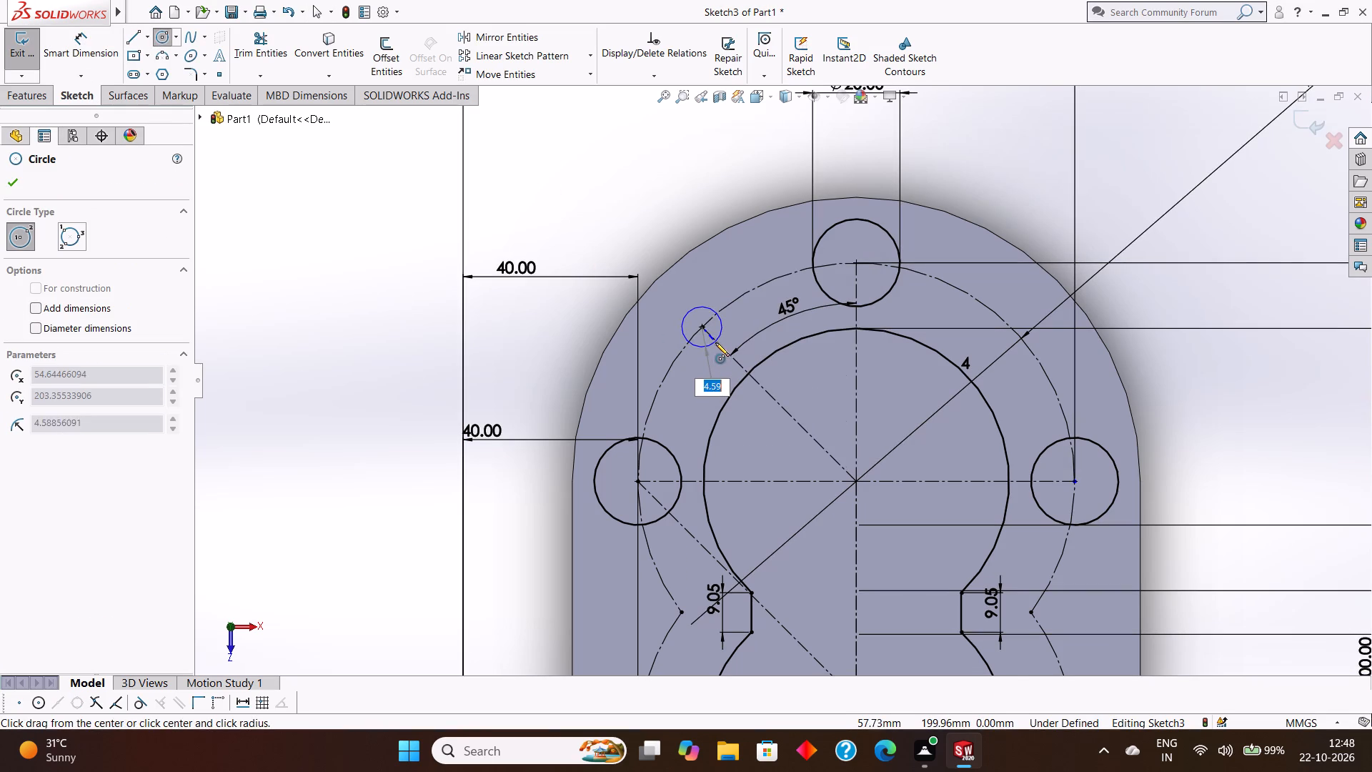
{"action": "left_click_drag", "start_coordinate": [715, 342], "coordinate": [716, 343]}
{"action": "key", "text": "5"}
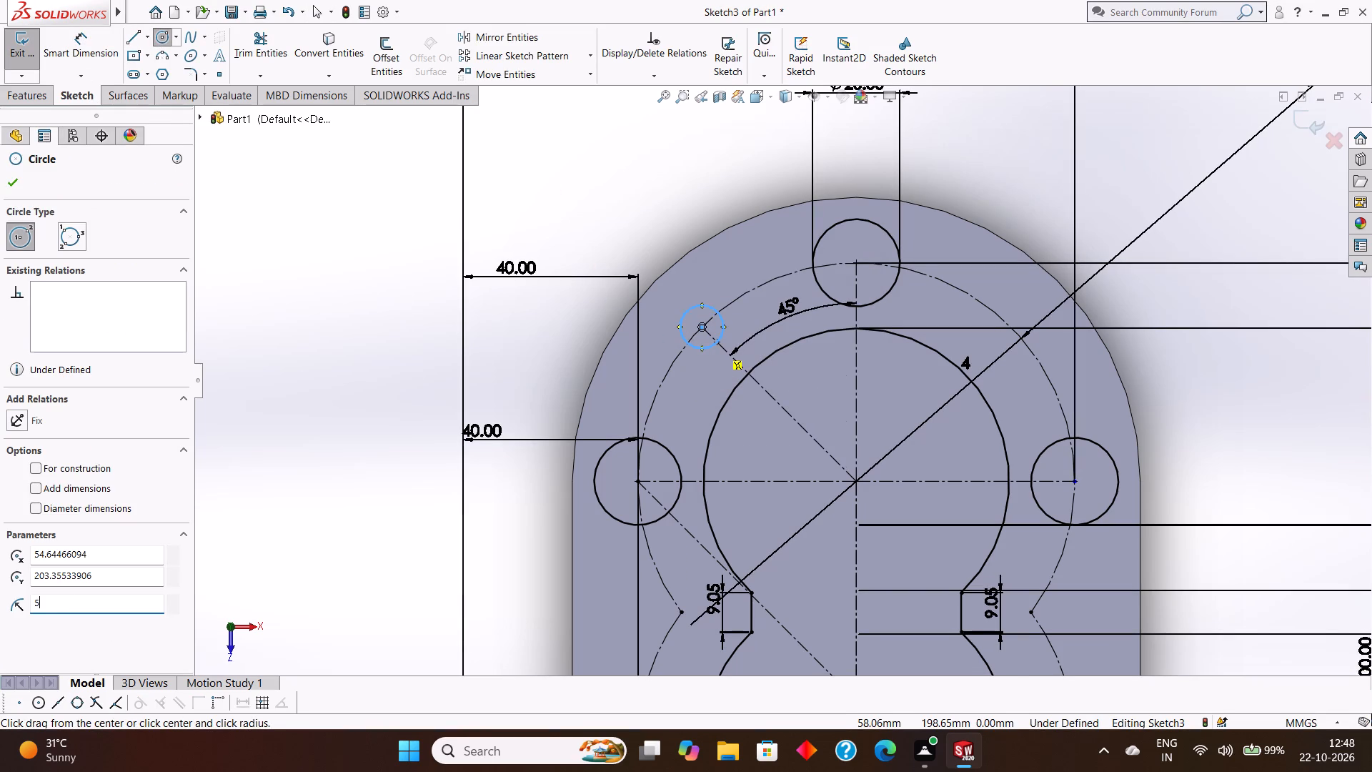
{"action": "key", "text": "Return"}
{"action": "left_click", "coordinate": [17, 187]}
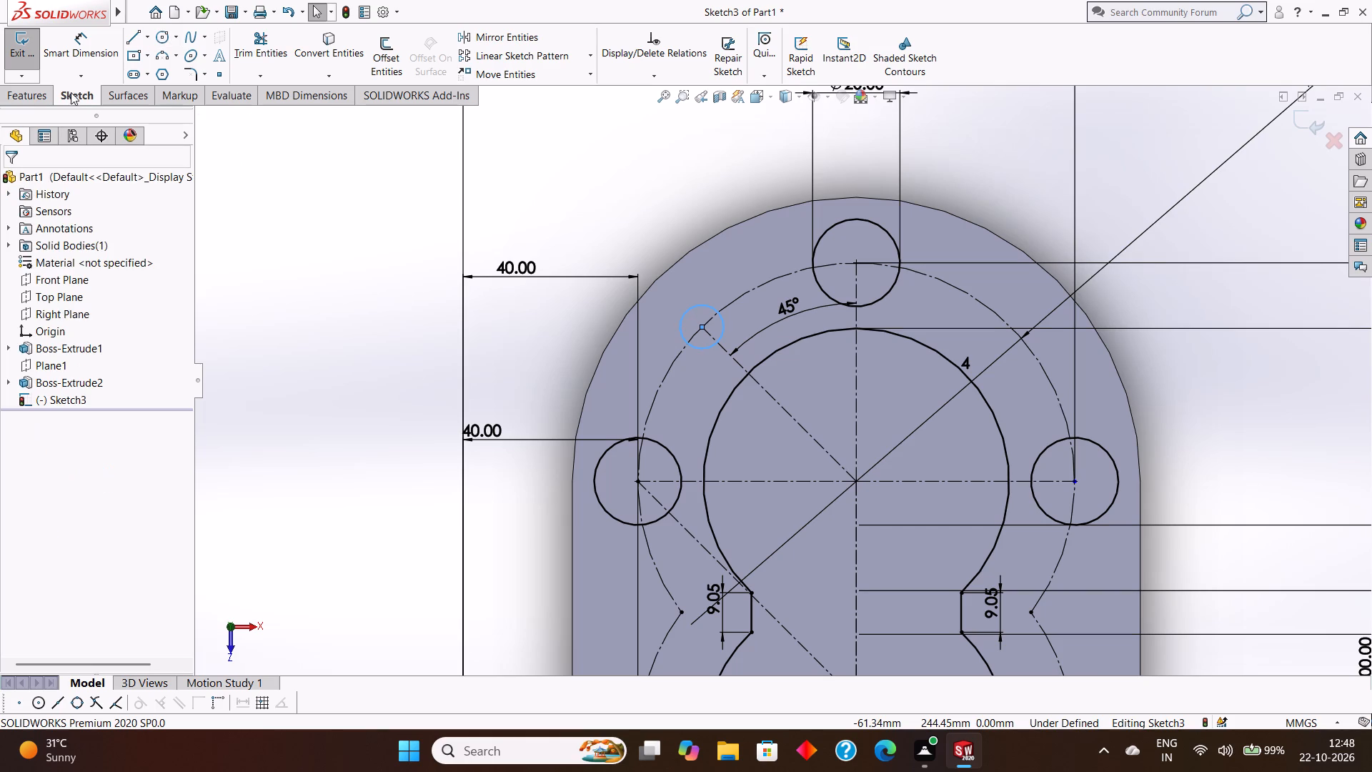
Add a diameter dimension to the small circle at the end of the upper 45° centerline, placed outside the plate outline.
{"action": "left_click", "coordinate": [83, 46]}
{"action": "left_click_drag", "start_coordinate": [692, 309], "coordinate": [690, 302]}
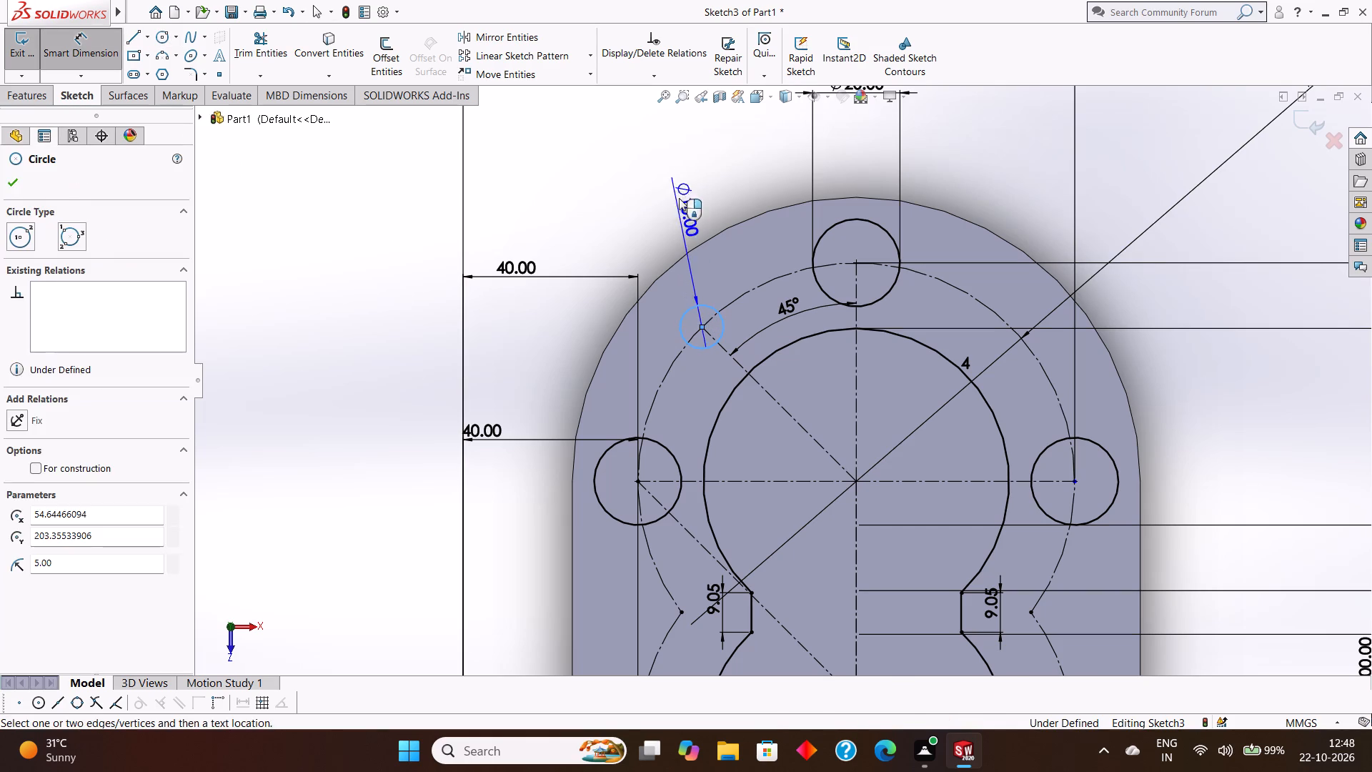
{"action": "left_click", "coordinate": [680, 182]}
{"action": "left_click", "coordinate": [613, 165]}
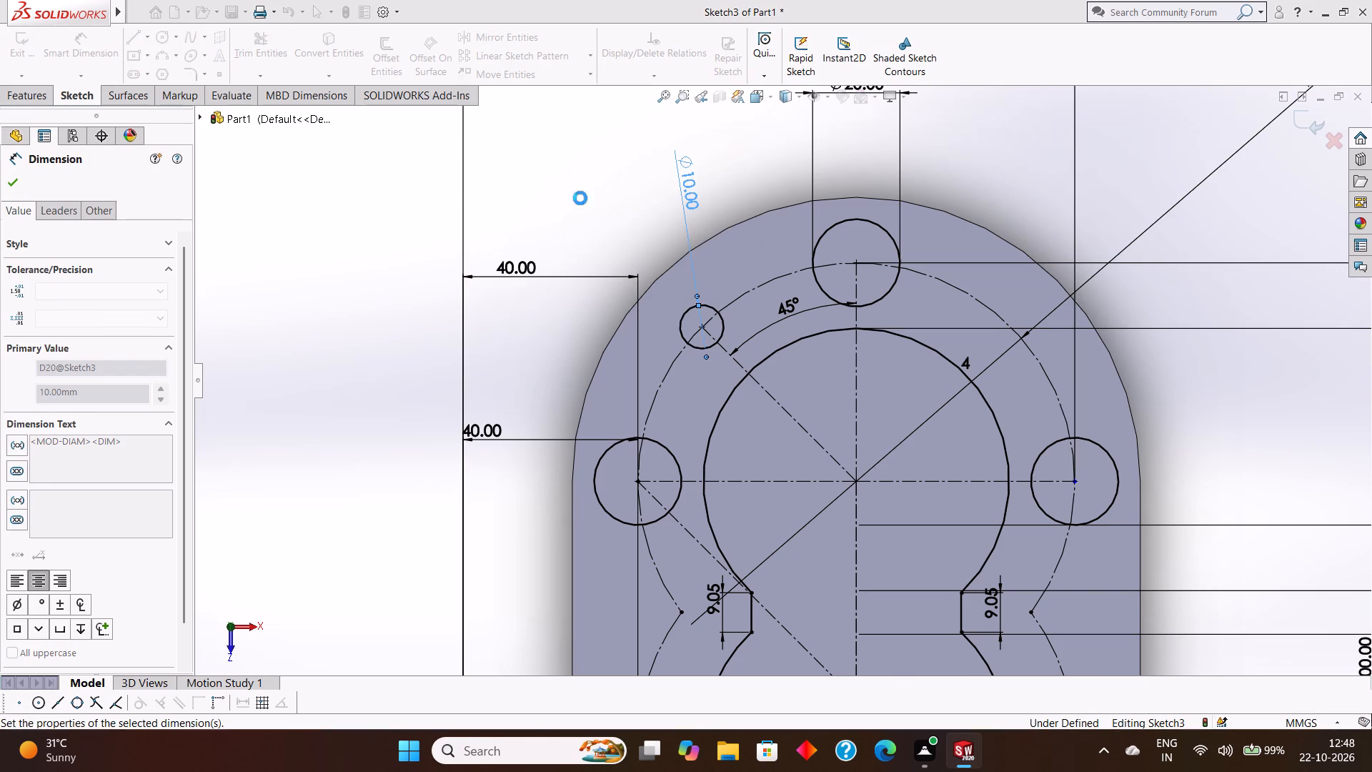
{"action": "left_click", "coordinate": [24, 181]}
{"action": "left_click", "coordinate": [16, 179]}
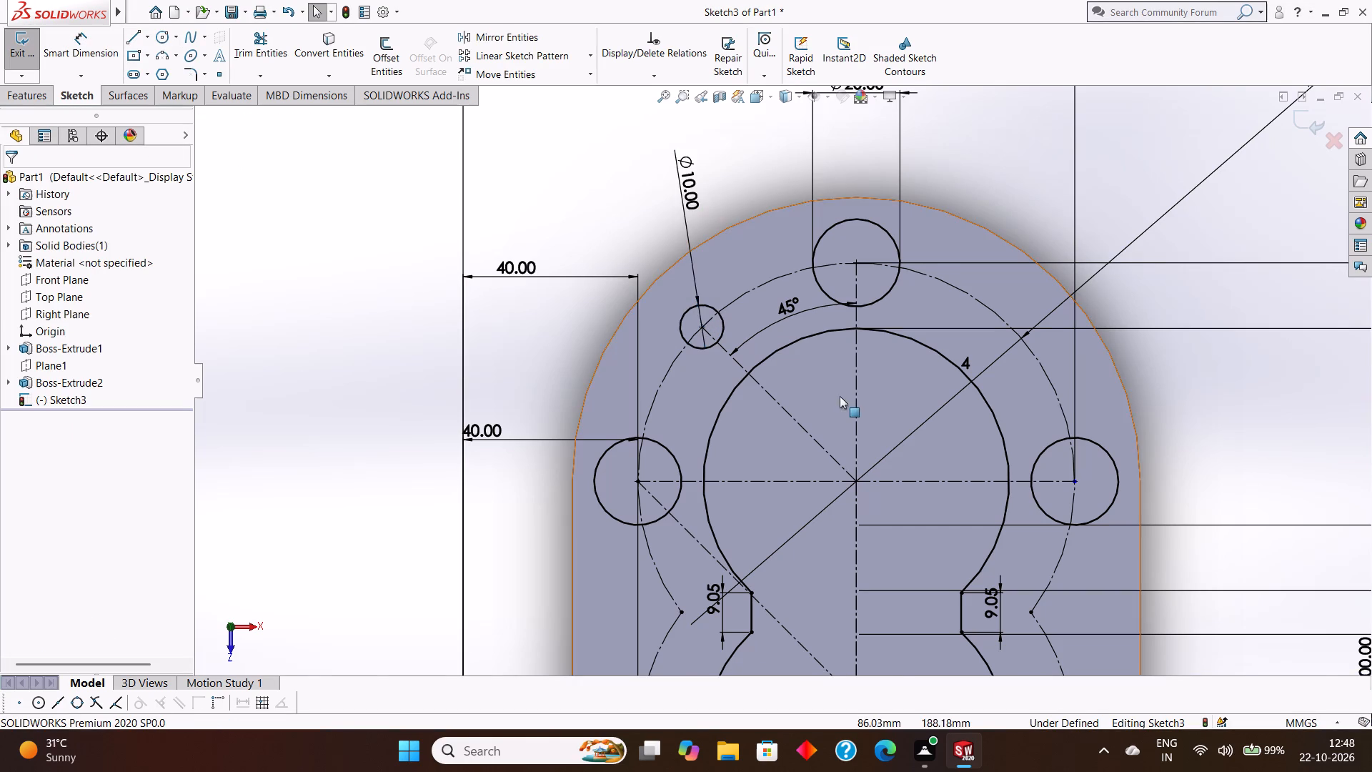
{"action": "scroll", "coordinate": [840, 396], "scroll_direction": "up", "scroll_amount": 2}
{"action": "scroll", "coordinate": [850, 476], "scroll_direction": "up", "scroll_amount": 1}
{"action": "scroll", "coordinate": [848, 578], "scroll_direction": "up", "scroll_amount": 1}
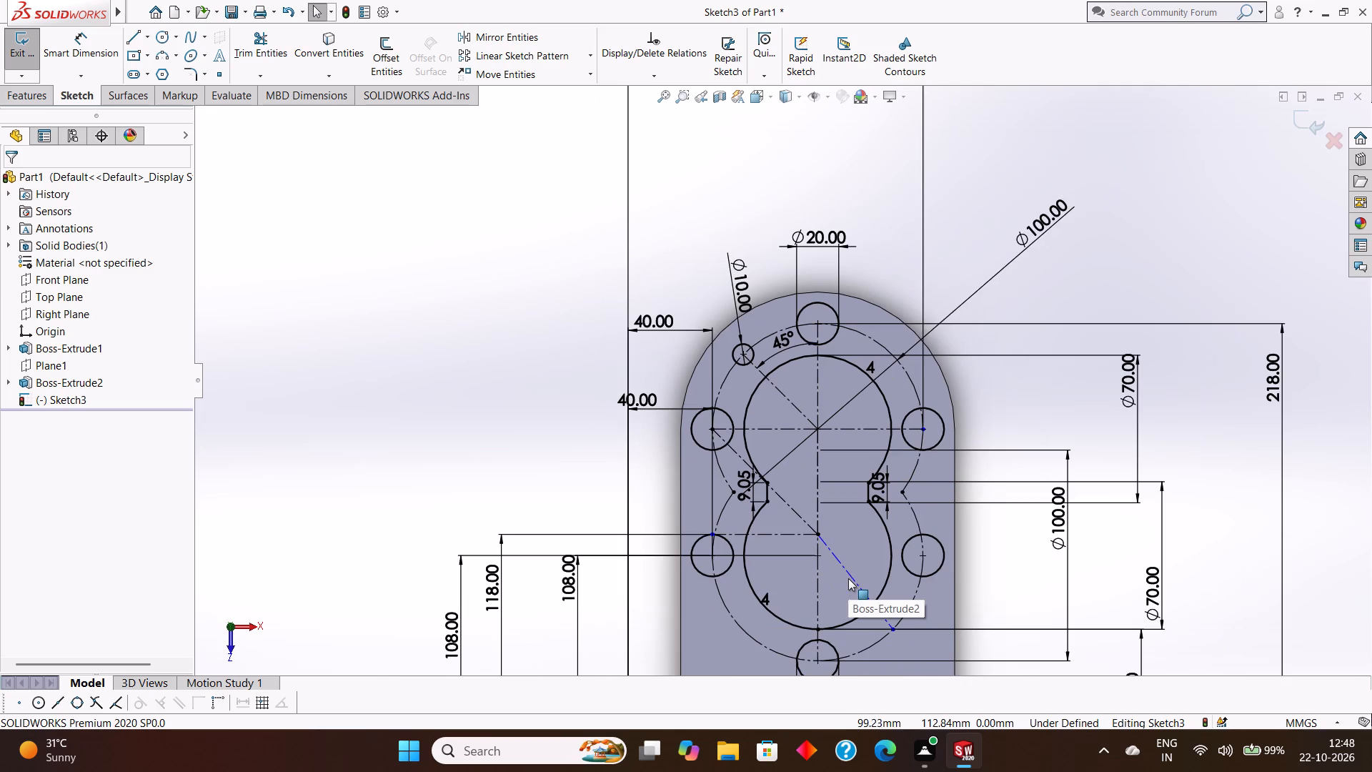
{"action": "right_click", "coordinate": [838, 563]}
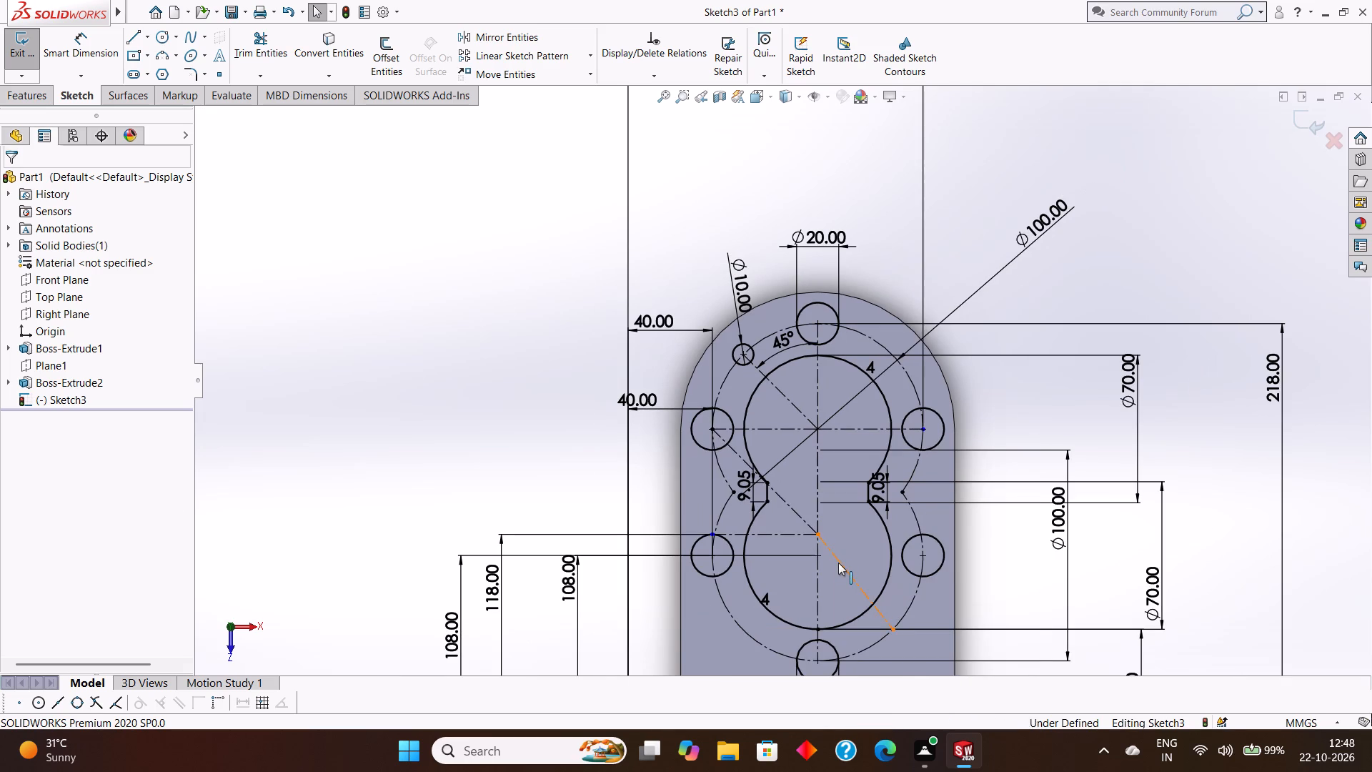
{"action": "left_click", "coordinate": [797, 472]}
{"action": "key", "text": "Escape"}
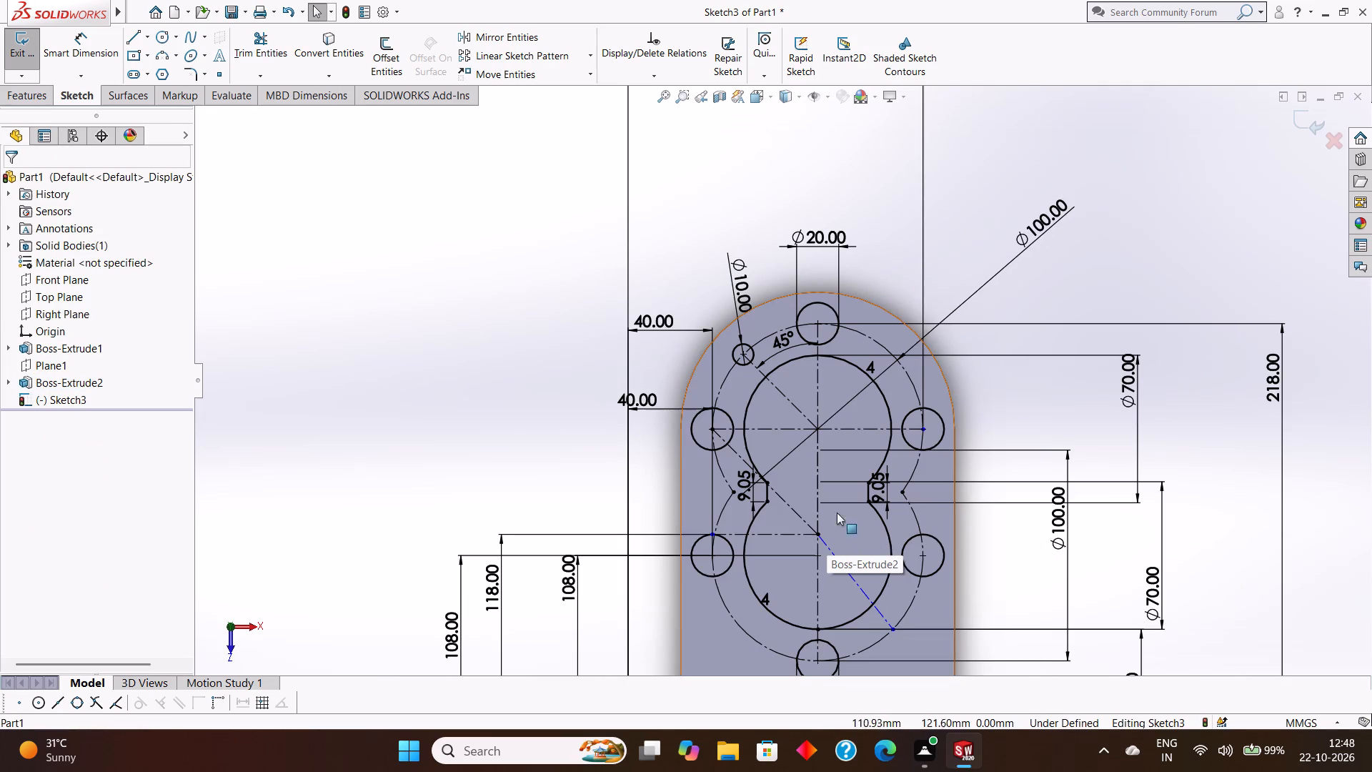
Dimension the angle between the lower vertical centerline and the lower slanted centerline as 45°.
{"action": "left_click", "coordinate": [86, 37]}
{"action": "scroll", "coordinate": [874, 597], "scroll_direction": "down", "scroll_amount": 2}
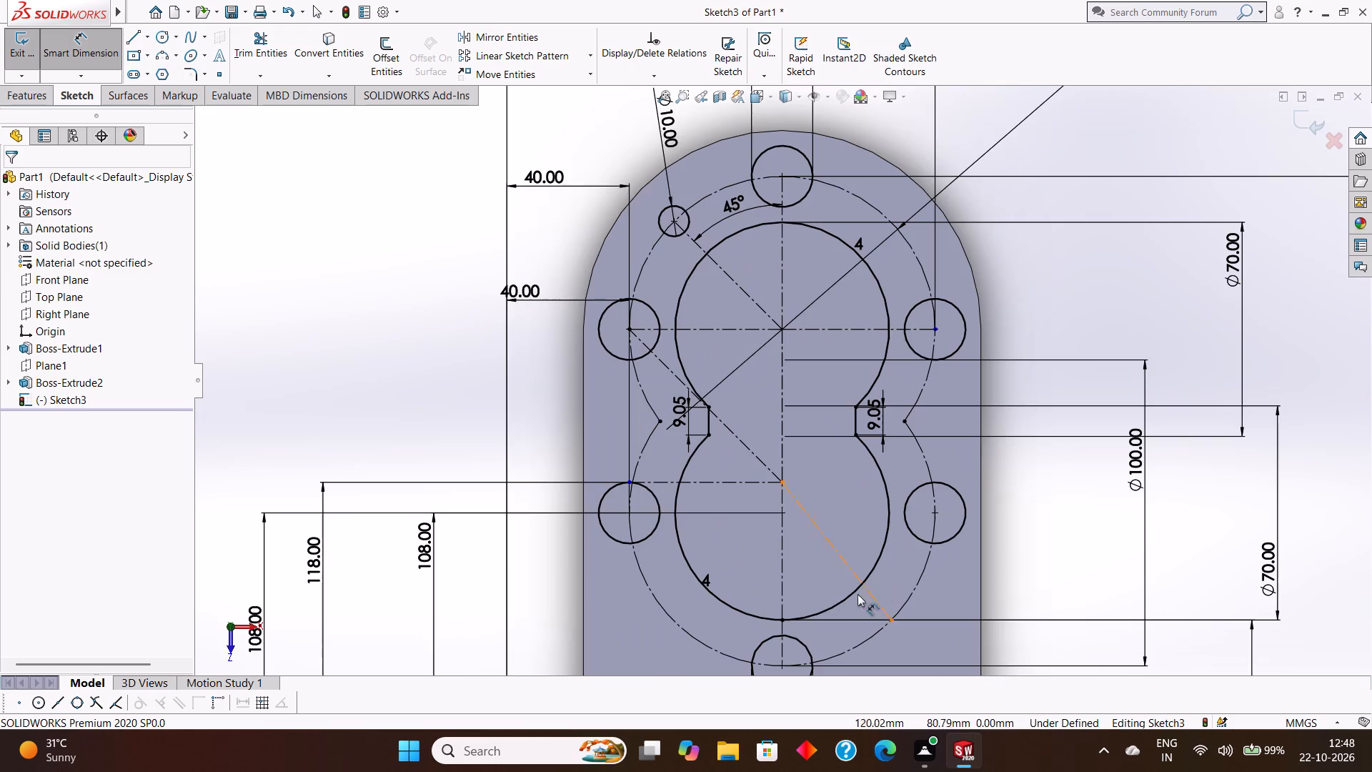
{"action": "left_click", "coordinate": [779, 574]}
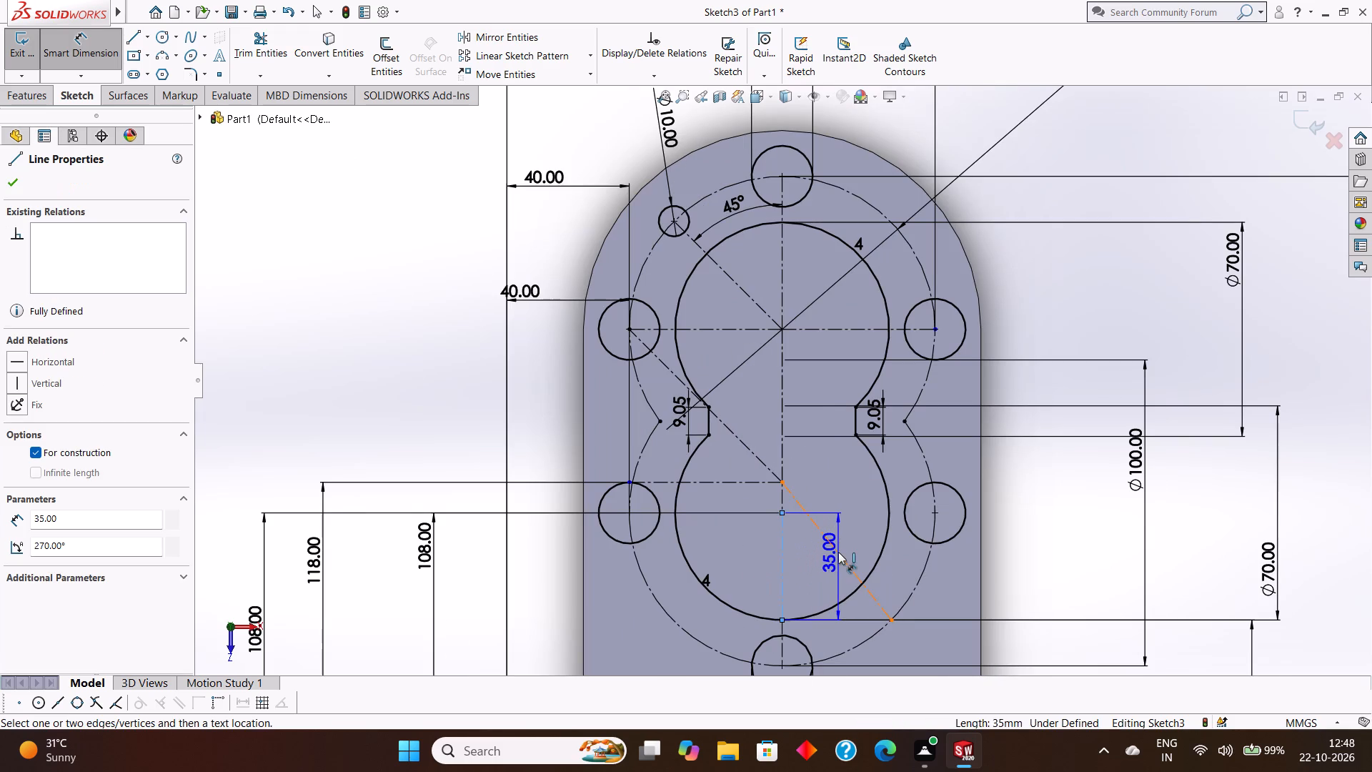
{"action": "left_click", "coordinate": [838, 552]}
{"action": "left_click", "coordinate": [818, 570]}
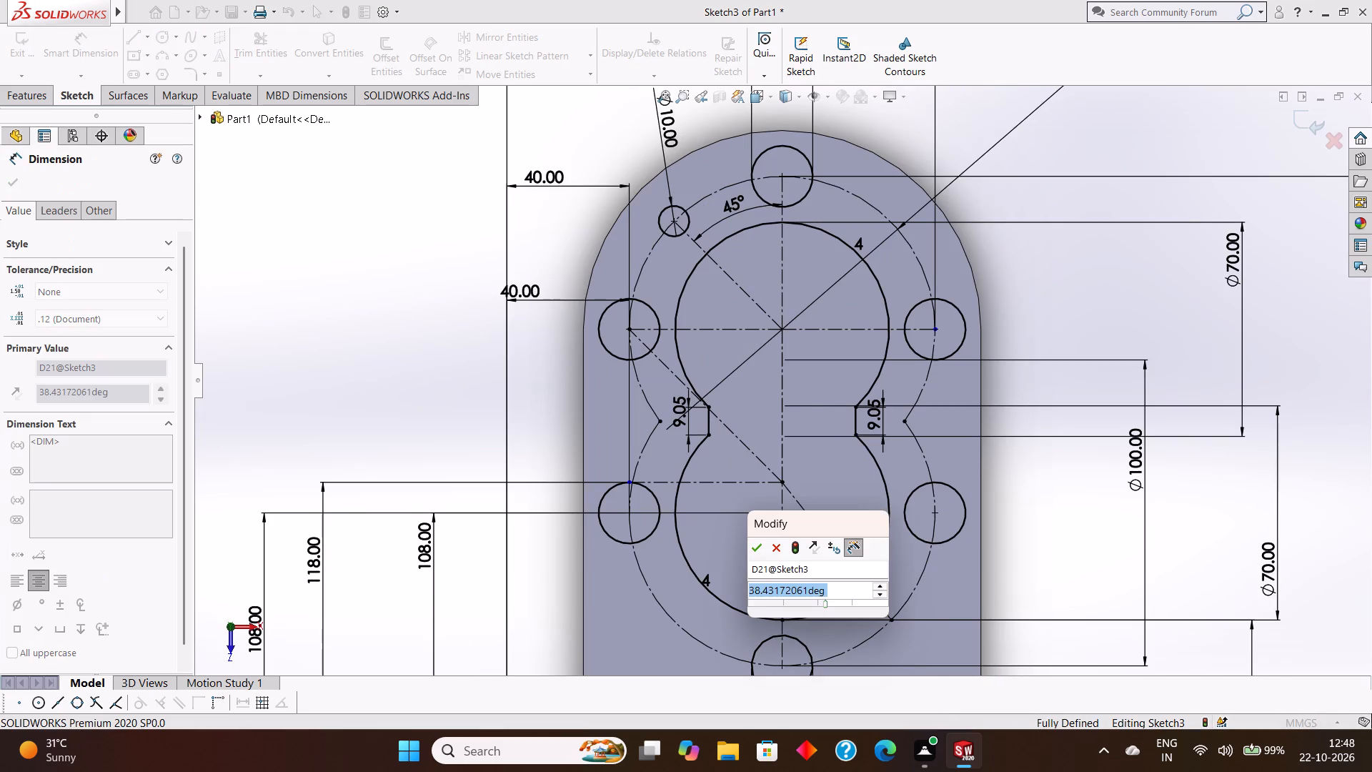
{"action": "type", "text": "45"}
{"action": "key", "text": "Return"}
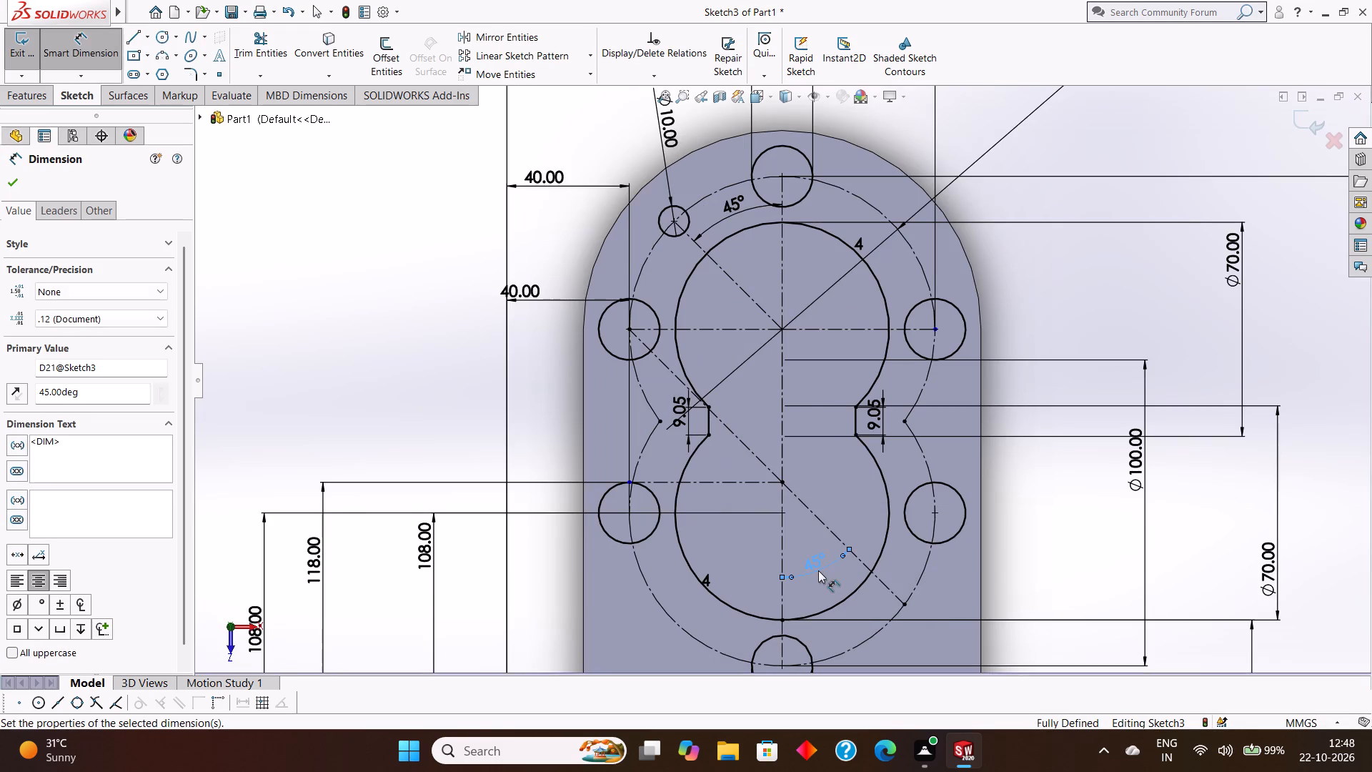
{"action": "left_click", "coordinate": [15, 188]}
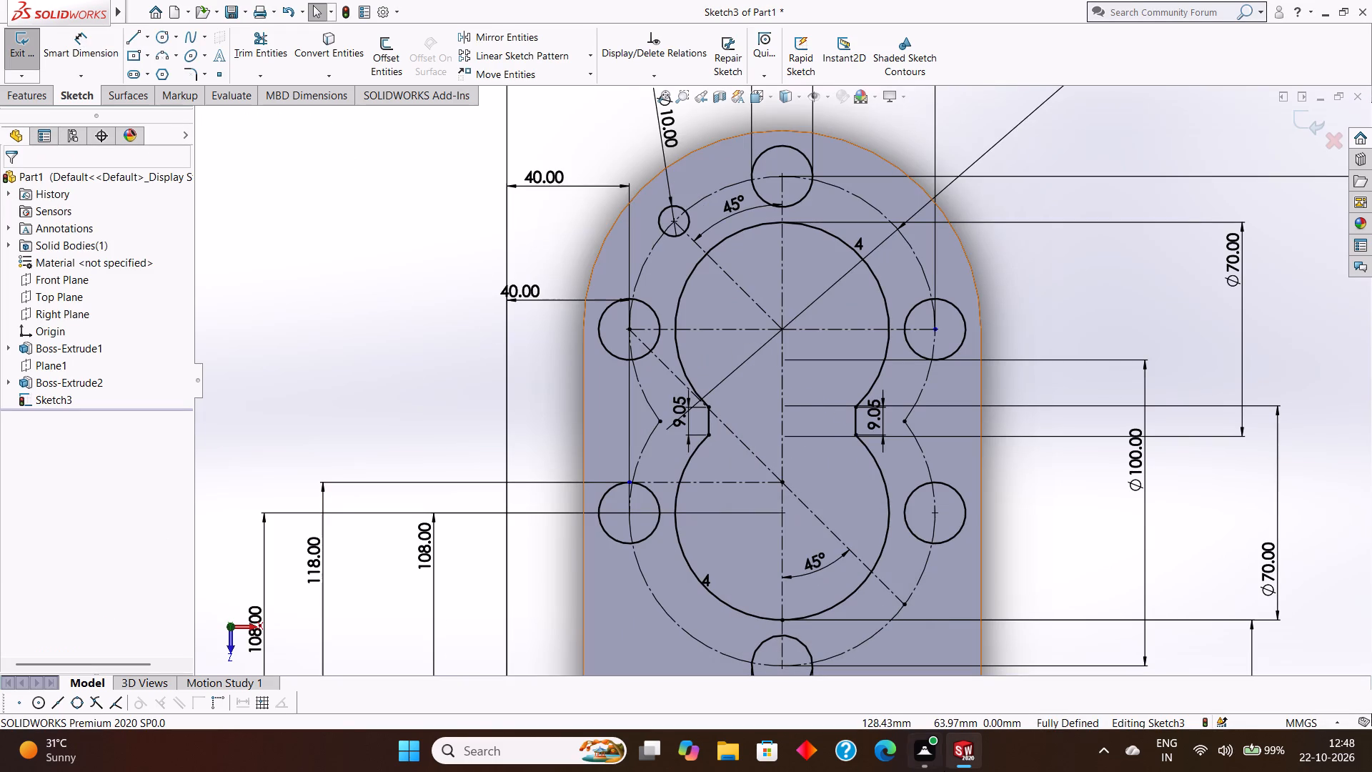
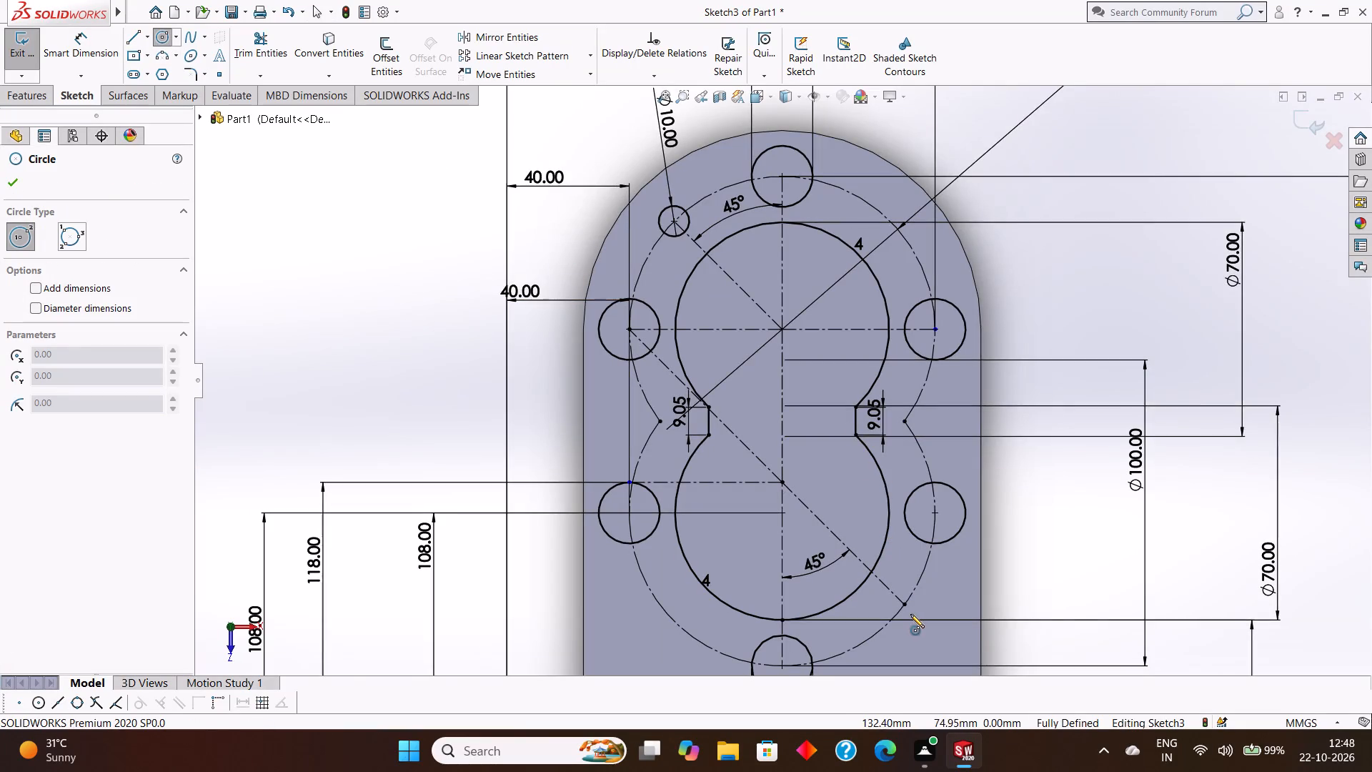
Draw a 5 mm radius circle centred on the outer end of the lower 45° slanted centerline.
{"action": "left_click_drag", "start_coordinate": [903, 603], "coordinate": [917, 620]}
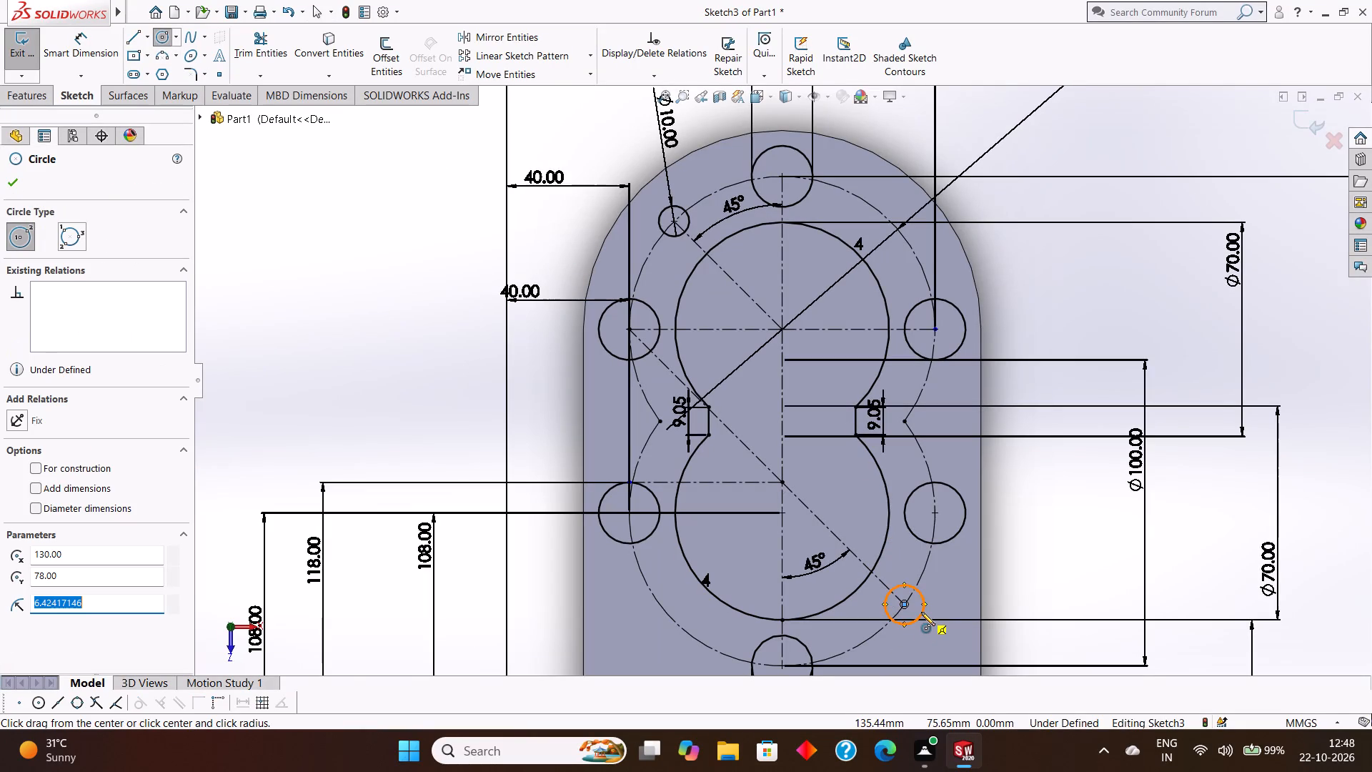
{"action": "key", "text": "5"}
{"action": "key", "text": "Return"}
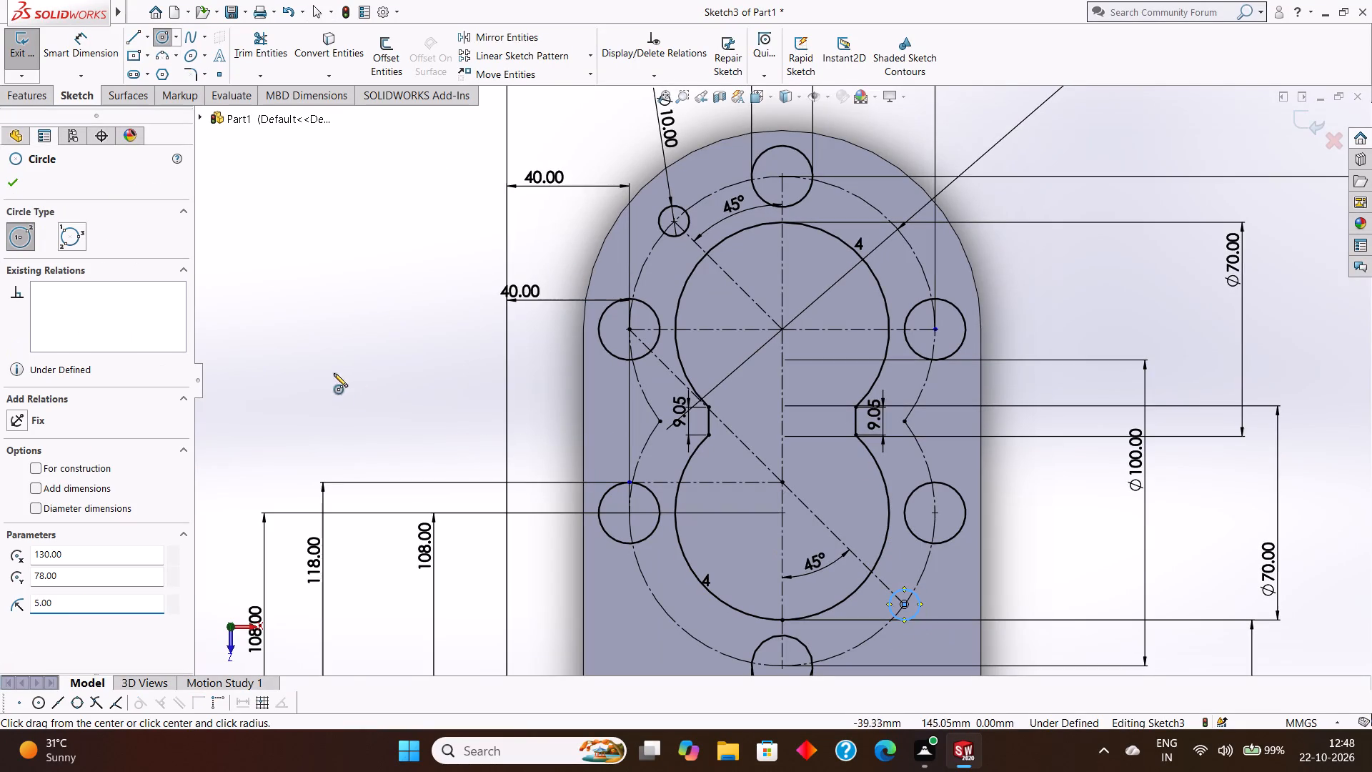
{"action": "left_click", "coordinate": [11, 177]}
Add a diameter dimension to the small circle at the end of the lower 45° centerline, placed just beside it.
{"action": "left_click", "coordinate": [94, 46]}
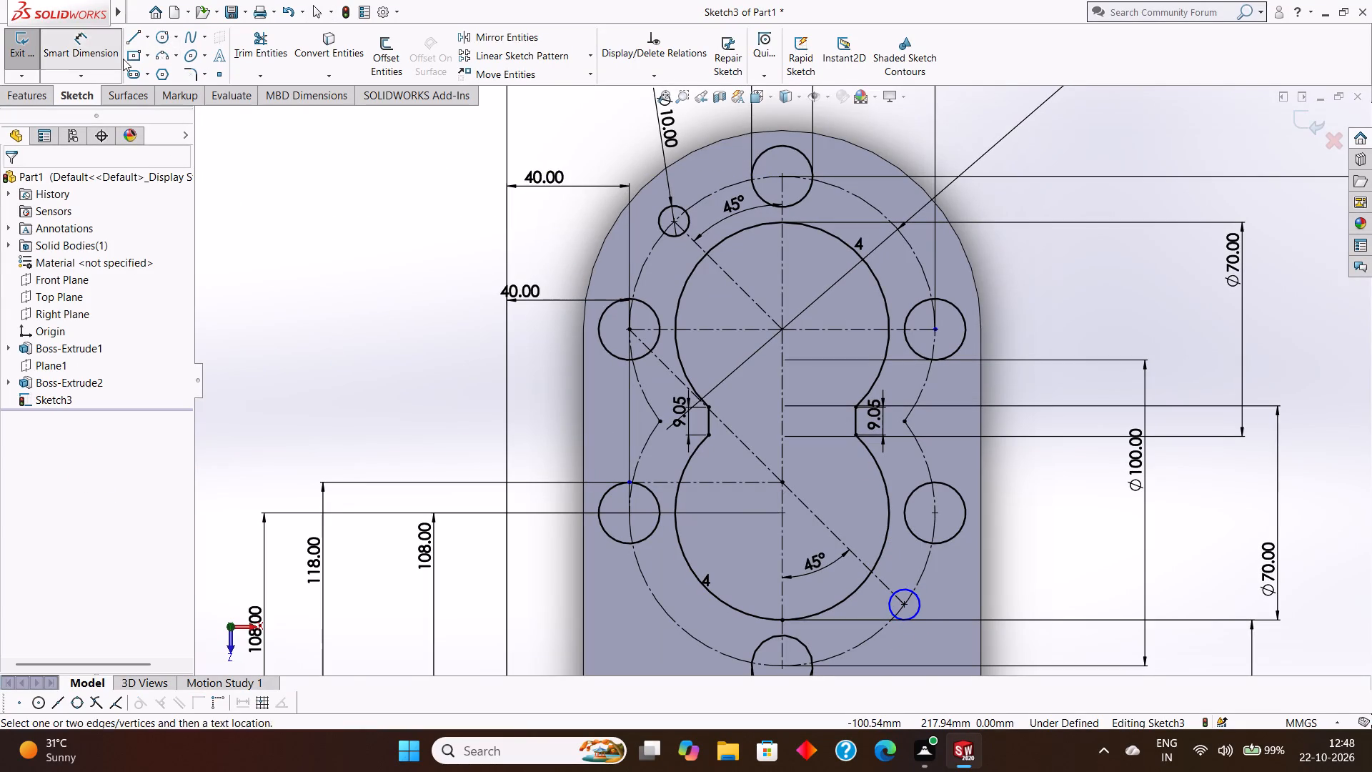
{"action": "left_click", "coordinate": [920, 597]}
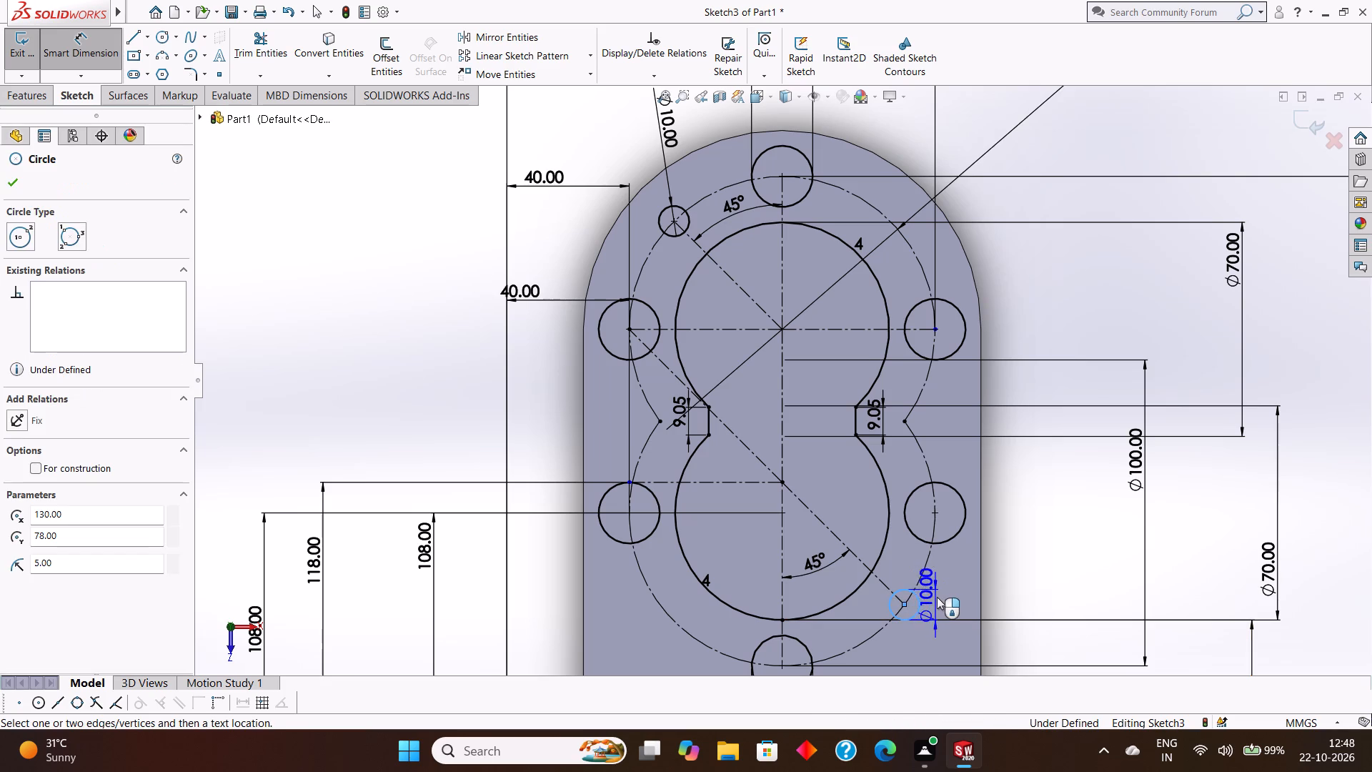
{"action": "left_click", "coordinate": [943, 595]}
{"action": "left_click", "coordinate": [883, 577]}
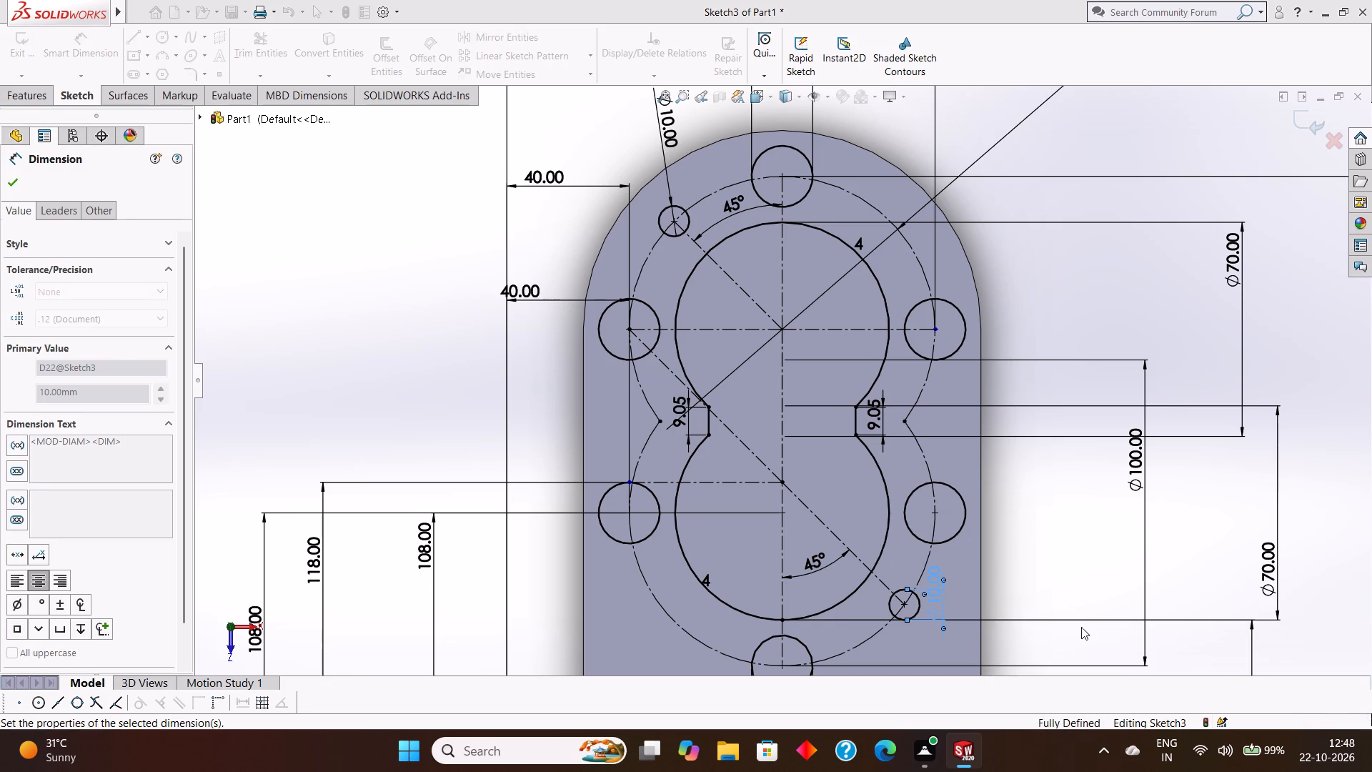
{"action": "left_click", "coordinate": [10, 175]}
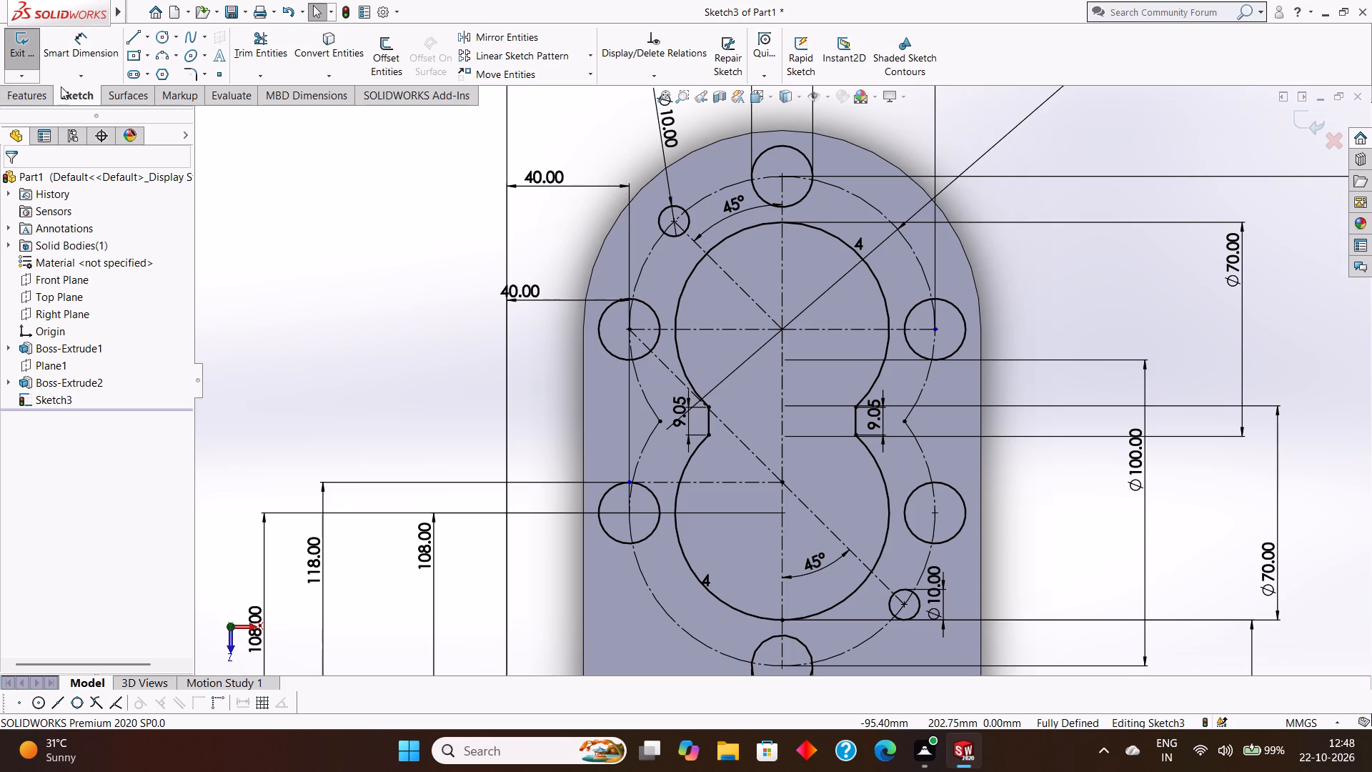
Cut the figure-eight opening and all the surrounding hole circles through the upright with a blind 36 mm Extruded Cut.
{"action": "left_click", "coordinate": [36, 94]}
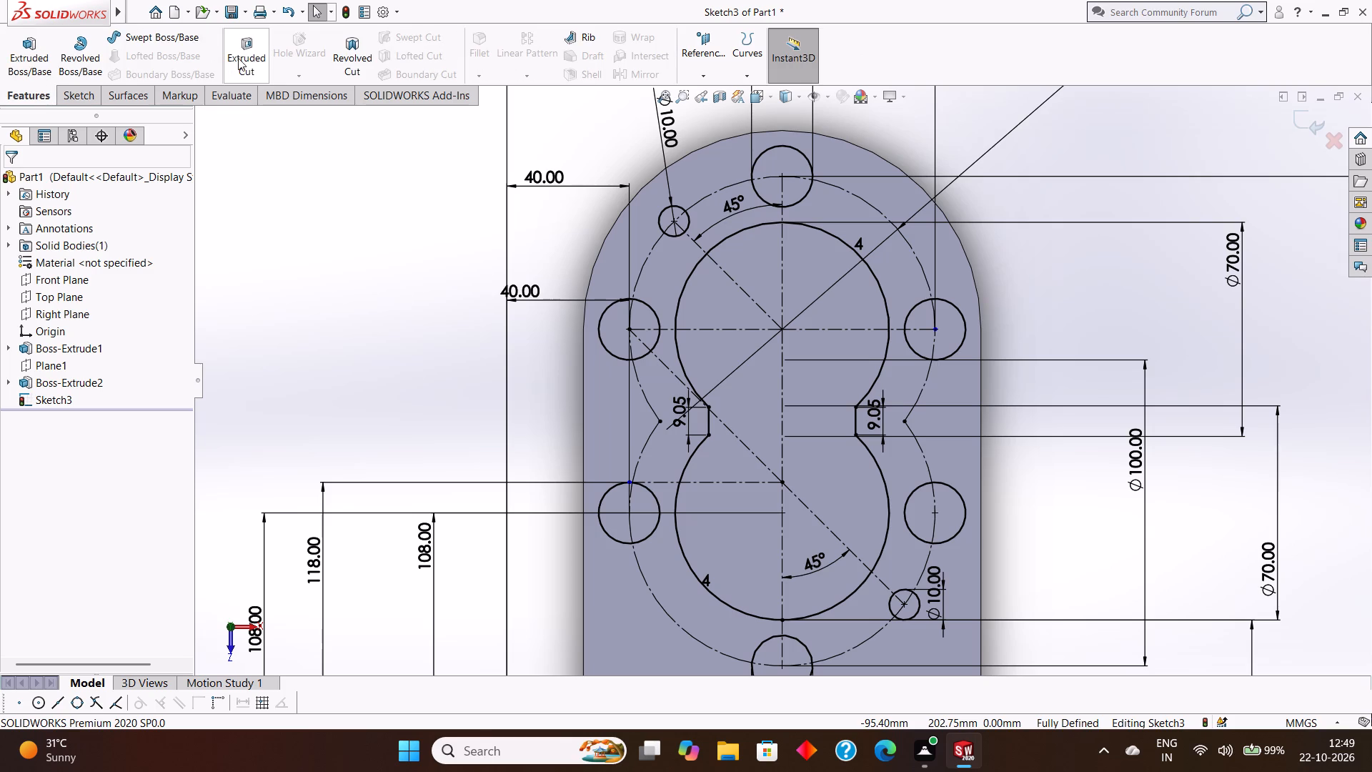
{"action": "left_click", "coordinate": [239, 58]}
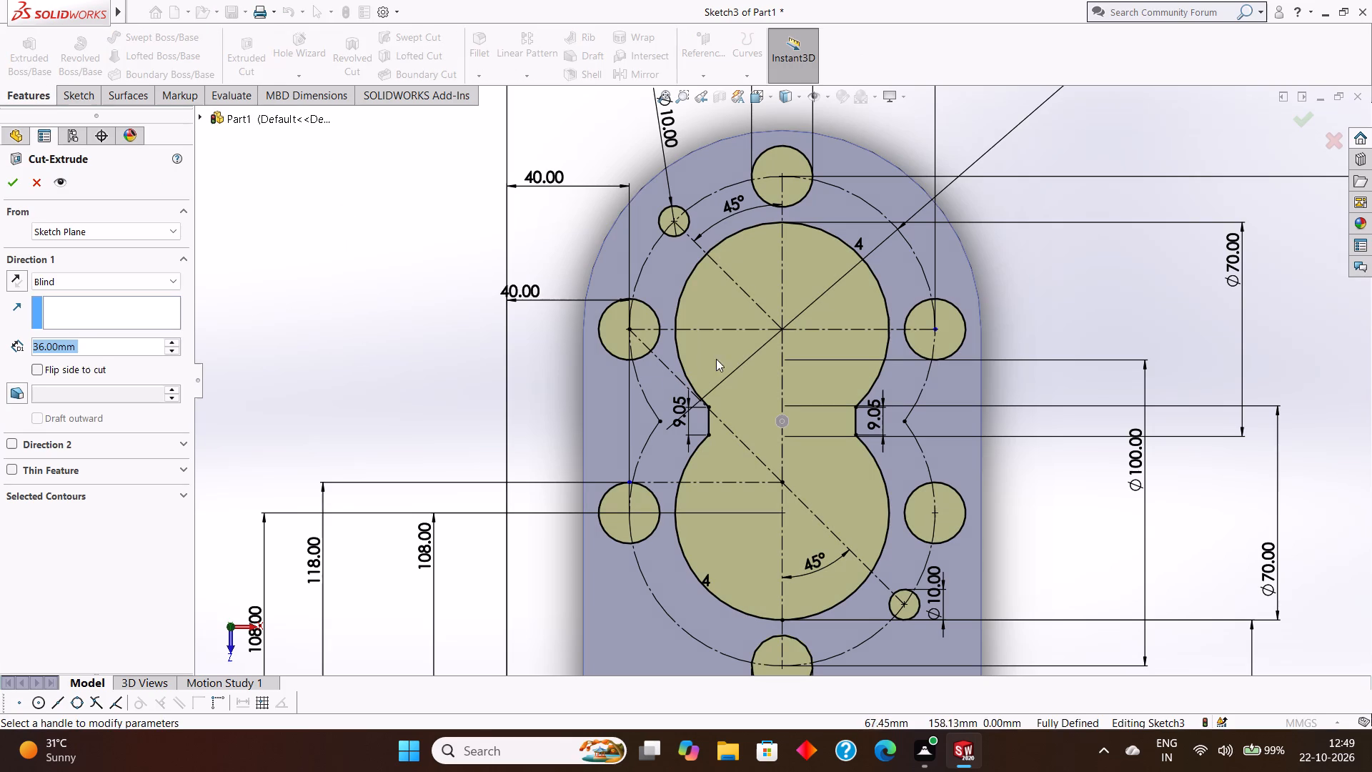
{"action": "scroll", "coordinate": [755, 355], "scroll_direction": "up", "scroll_amount": 3}
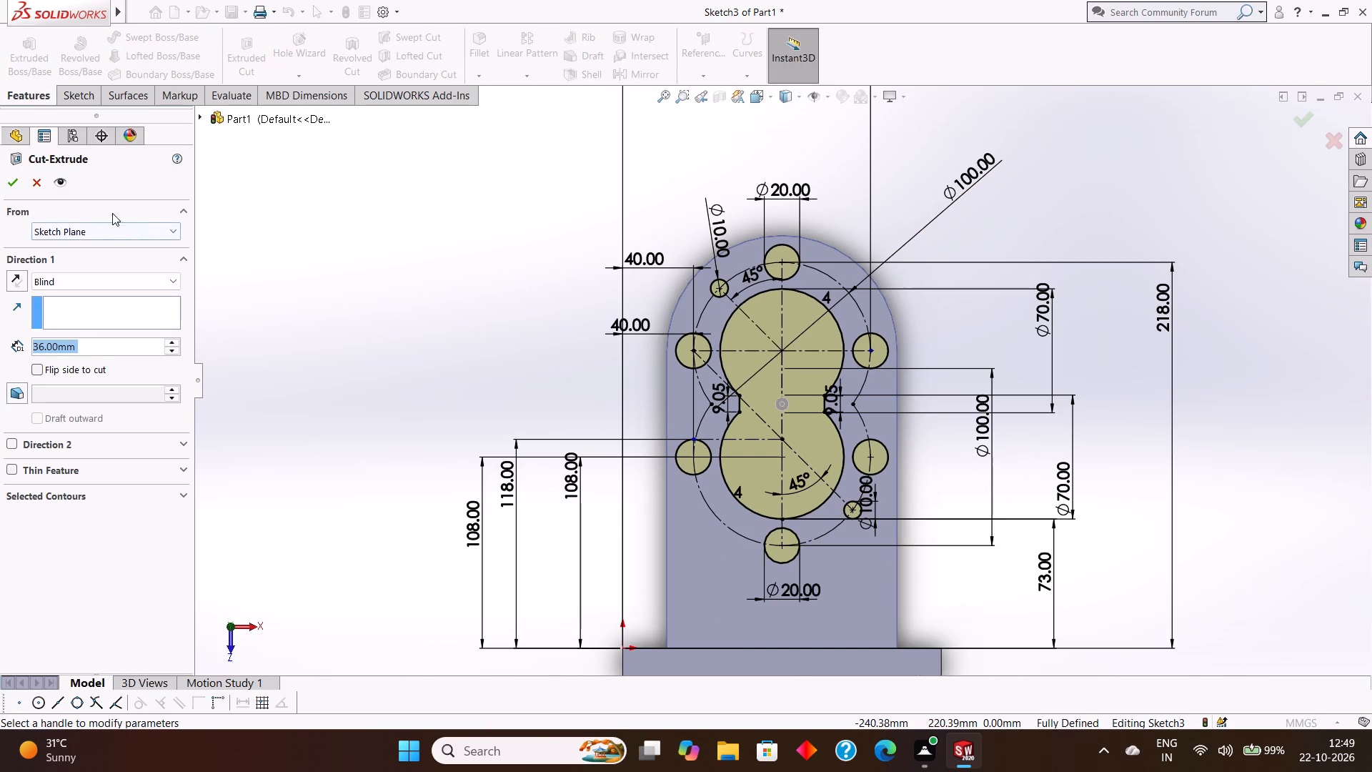
{"action": "middle_click_drag", "start_coordinate": [286, 240], "coordinate": [390, 274]}
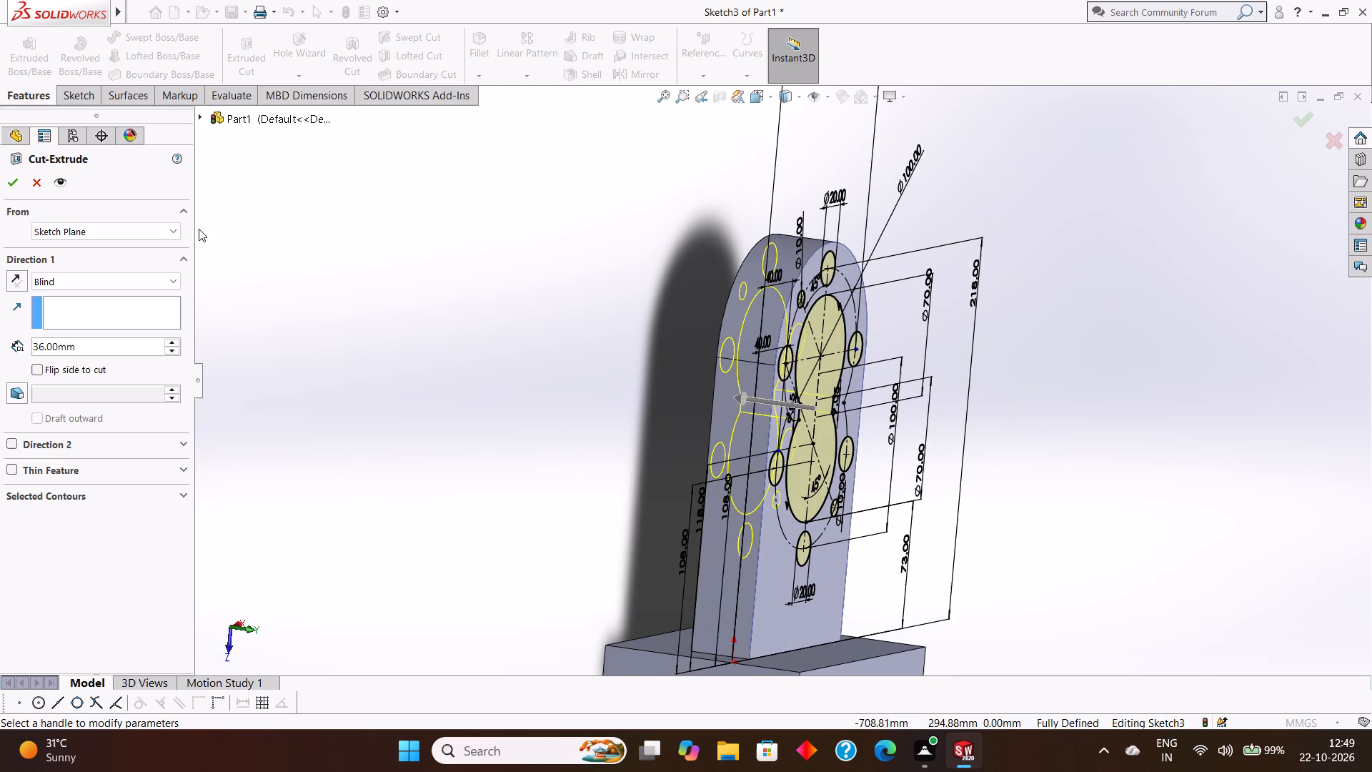
{"action": "left_click", "coordinate": [6, 179]}
{"action": "left_click", "coordinate": [359, 261]}
Examine the cut upright from several angles, viewing its flat side face and its holed front face square-on.
{"action": "middle_click_drag", "start_coordinate": [382, 269], "coordinate": [383, 262]}
{"action": "scroll", "coordinate": [409, 277], "scroll_direction": "up", "scroll_amount": 2}
{"action": "middle_click", "coordinate": [474, 306]}
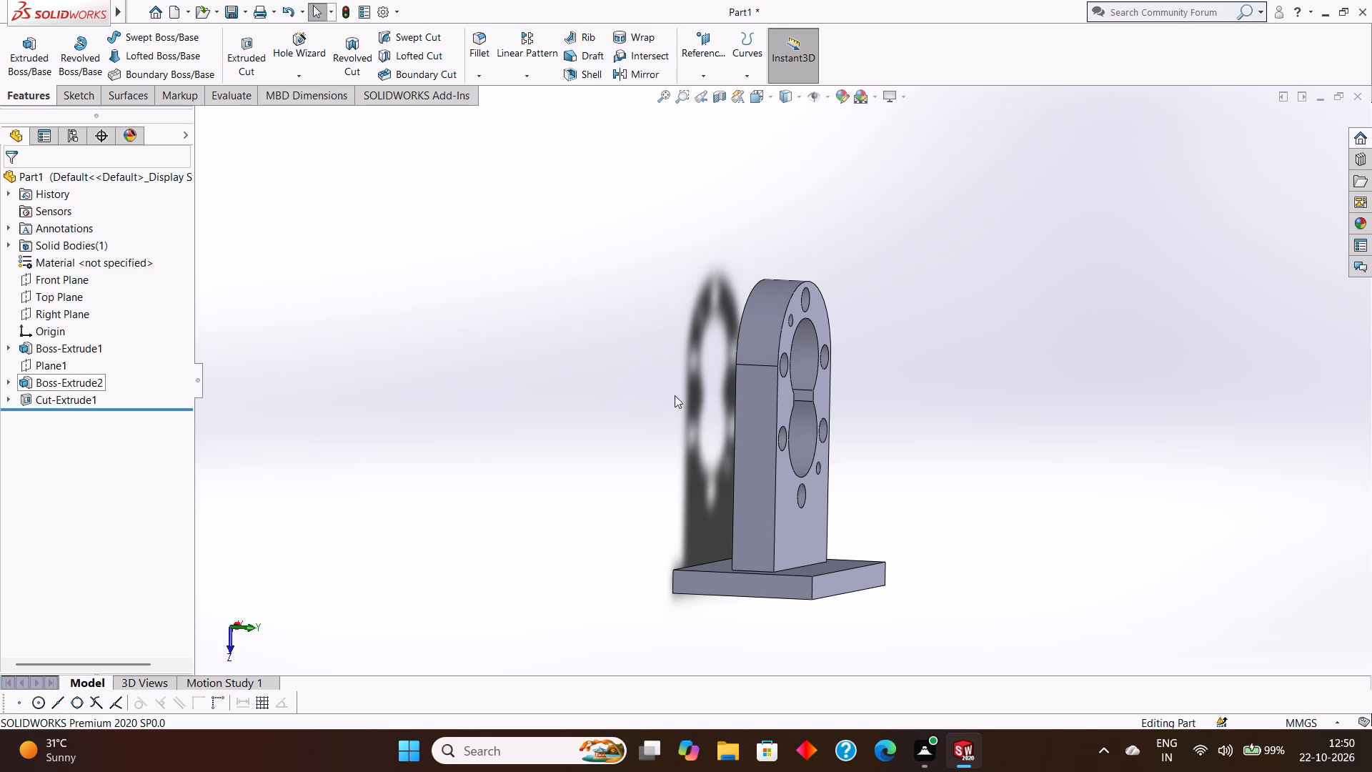
{"action": "left_click", "coordinate": [754, 403]}
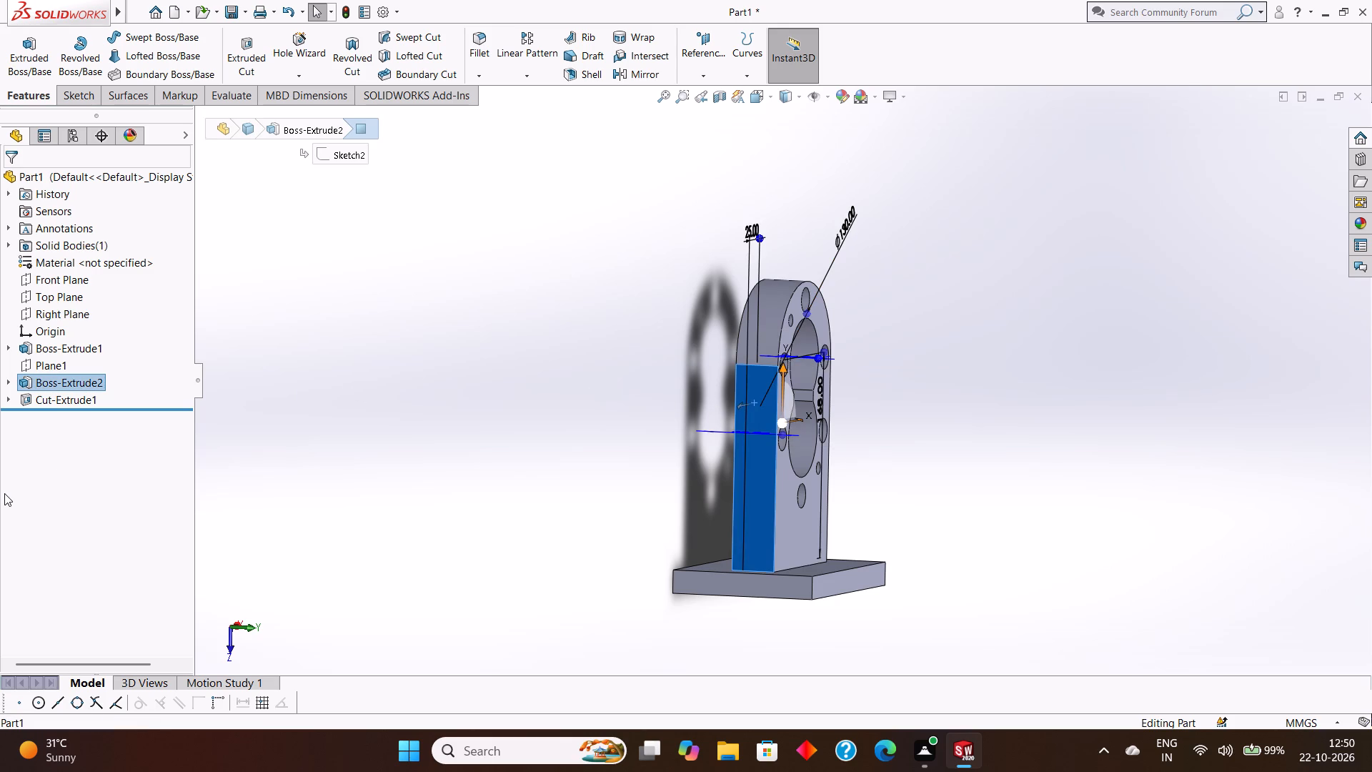
{"action": "key", "text": "ctrl+8"}
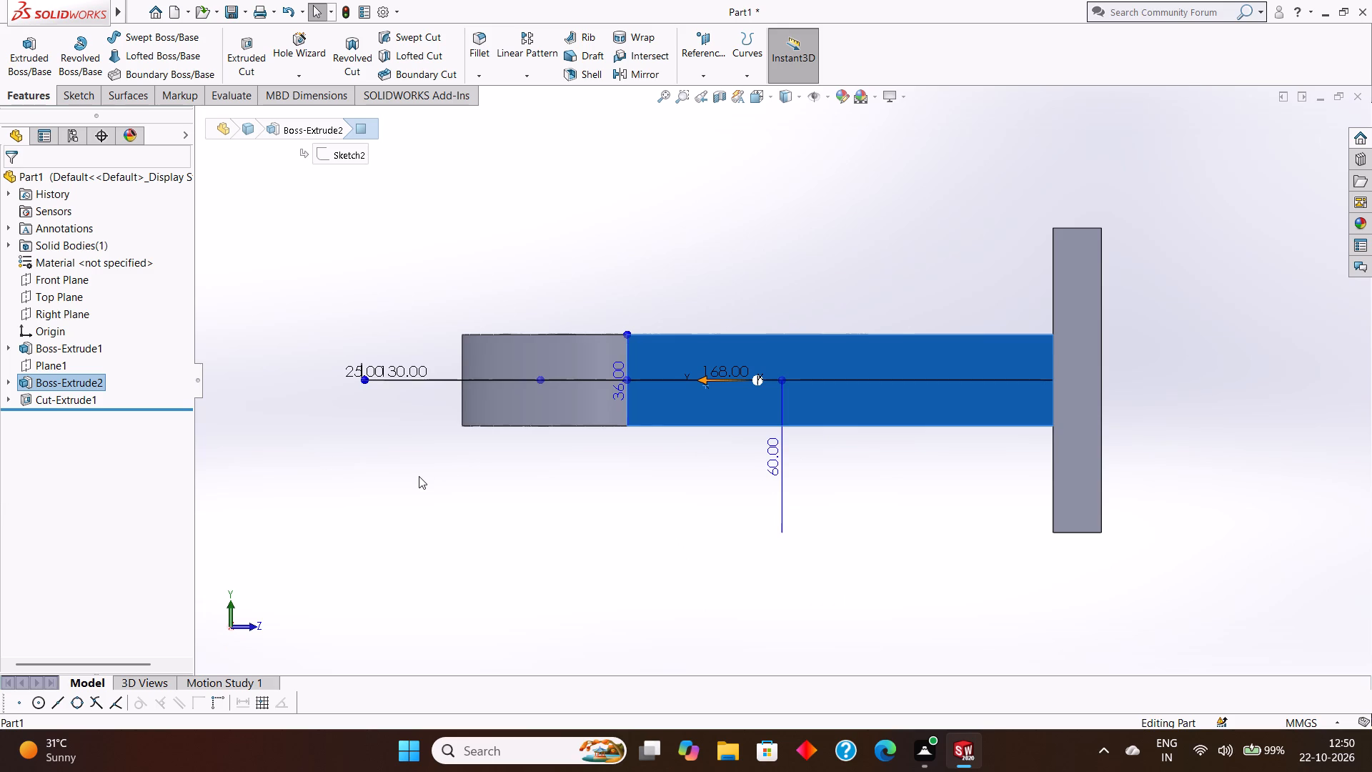
{"action": "key", "text": "Escape"}
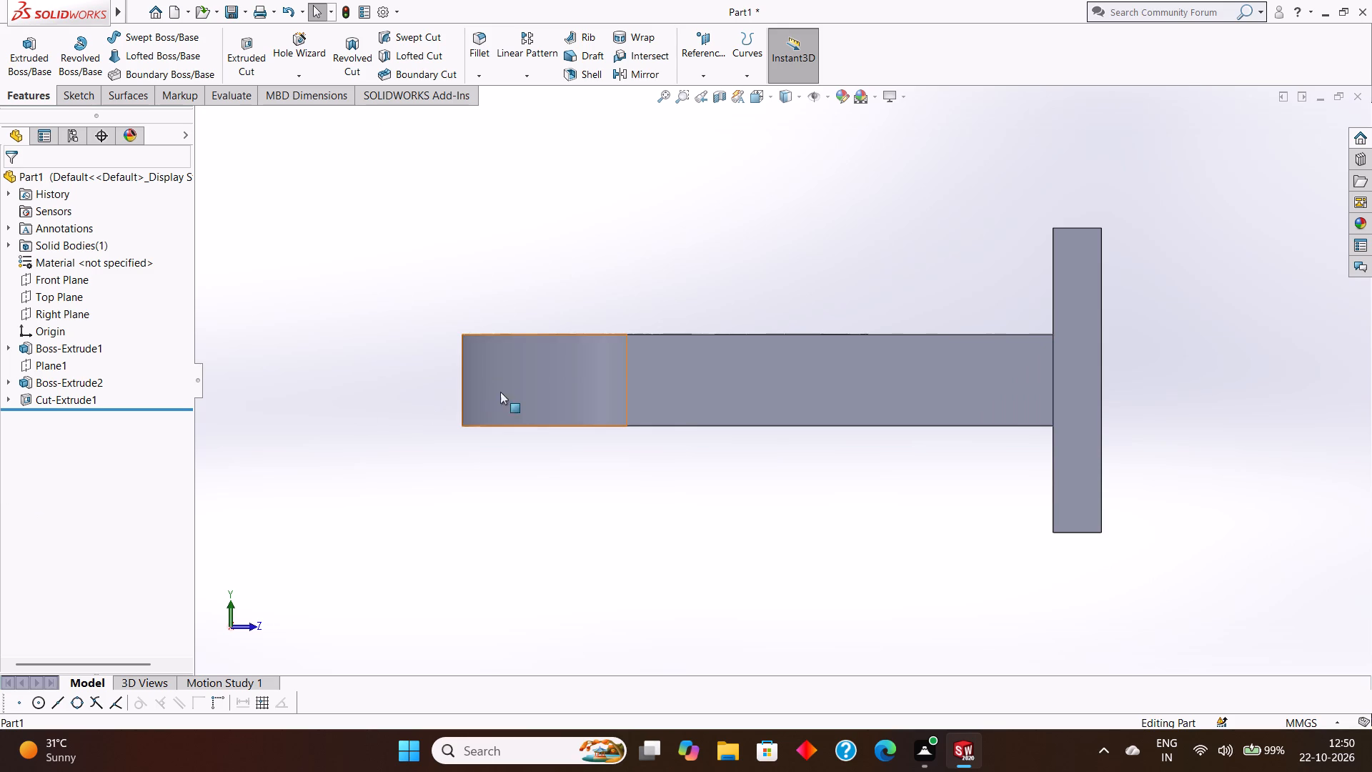
{"action": "middle_click_drag", "start_coordinate": [676, 350], "coordinate": [678, 440]}
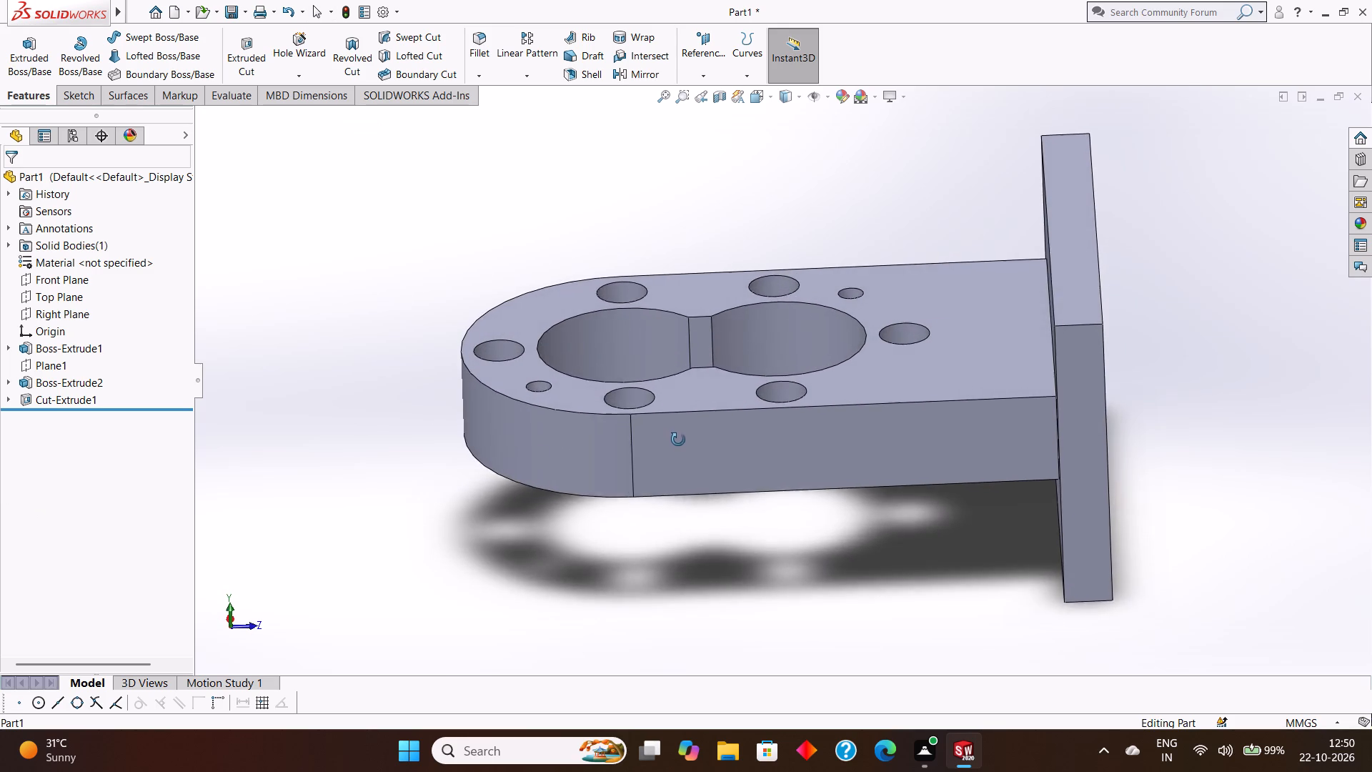
{"action": "middle_click_drag", "start_coordinate": [678, 440], "coordinate": [677, 435]}
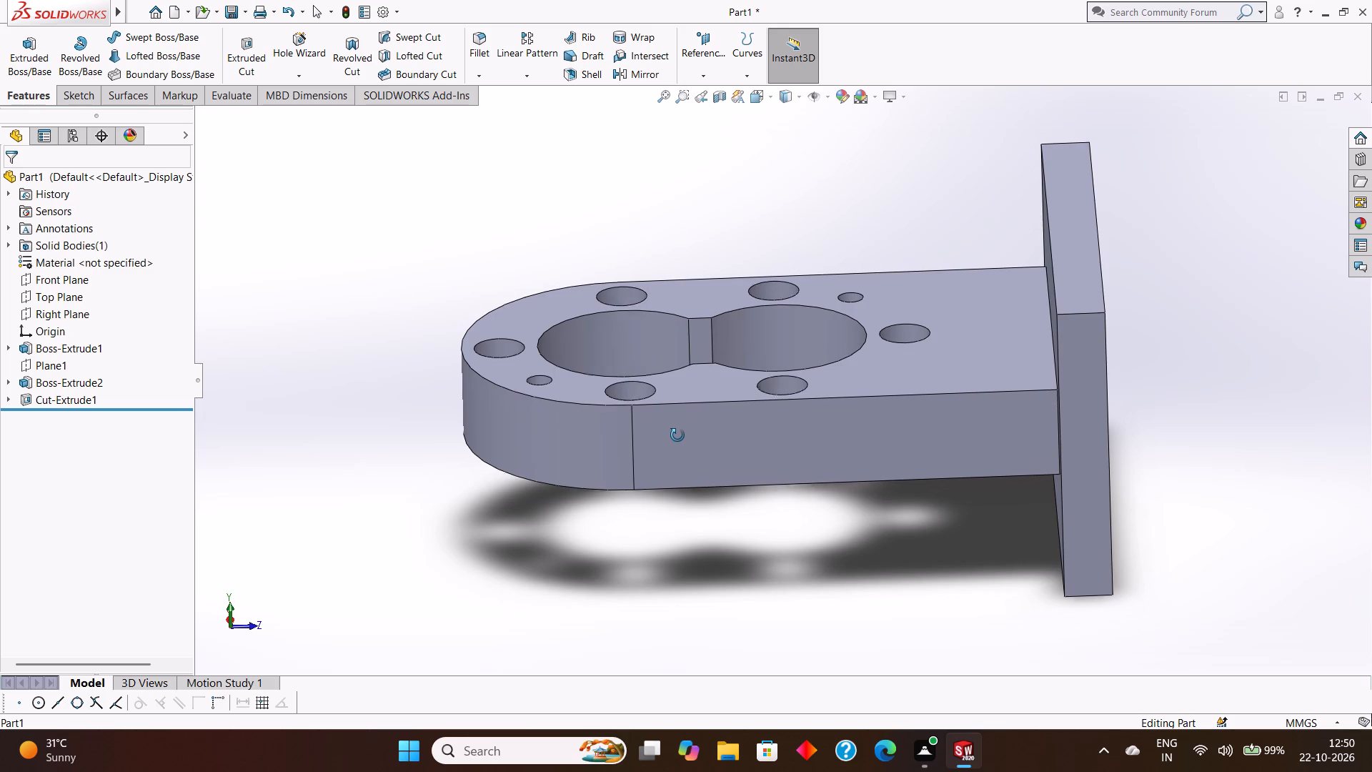
{"action": "middle_click_drag", "start_coordinate": [677, 435], "coordinate": [621, 539]}
{"action": "middle_click_drag", "start_coordinate": [697, 464], "coordinate": [656, 540]}
{"action": "middle_click_drag", "start_coordinate": [746, 445], "coordinate": [750, 513]}
{"action": "left_click", "coordinate": [856, 373]}
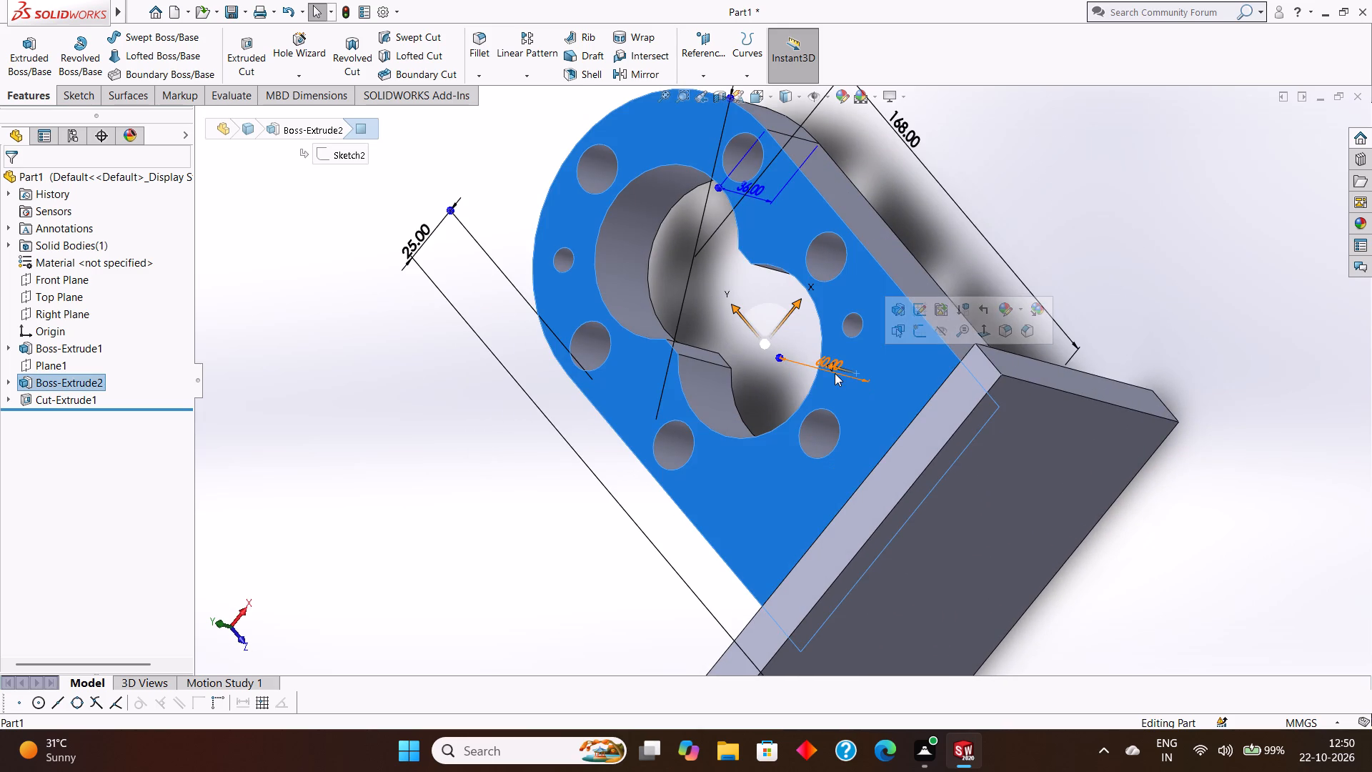
{"action": "key", "text": "ctrl+8"}
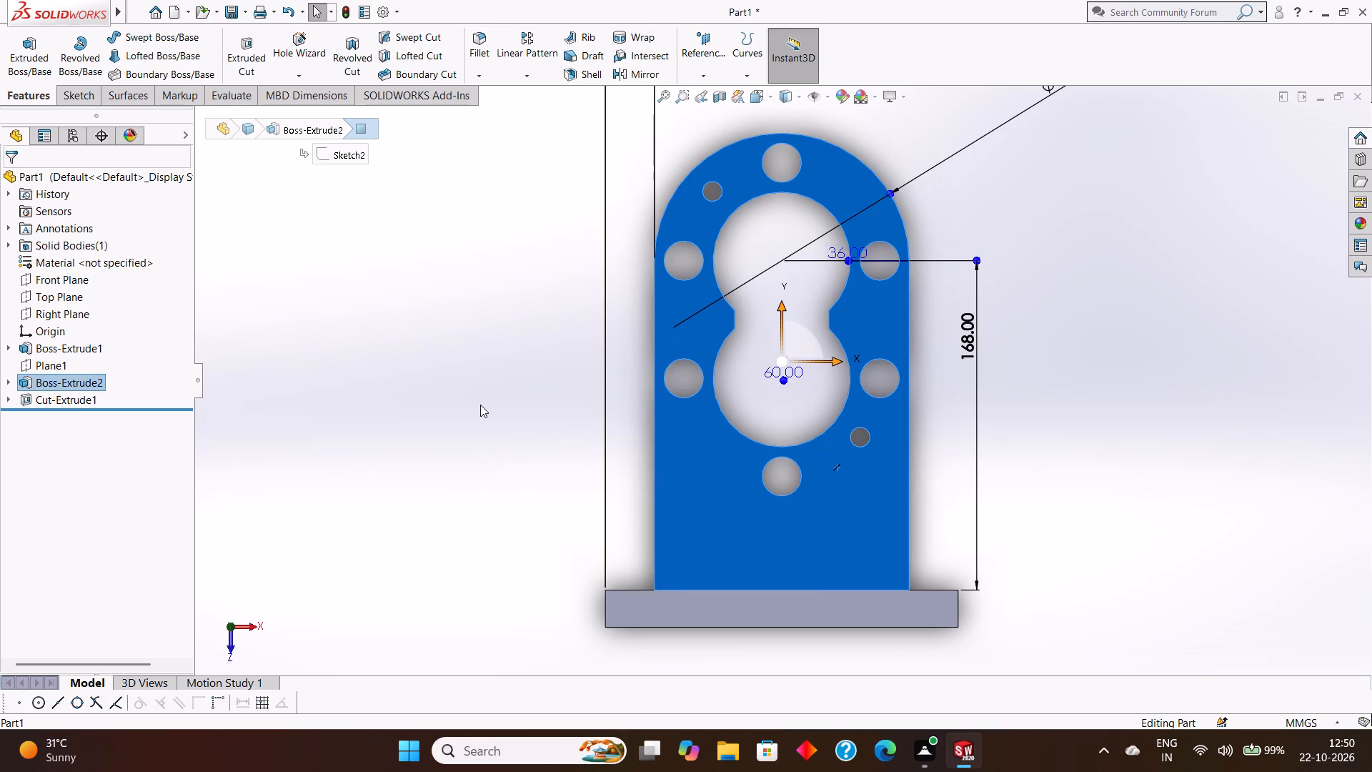
{"action": "key", "text": "Escape"}
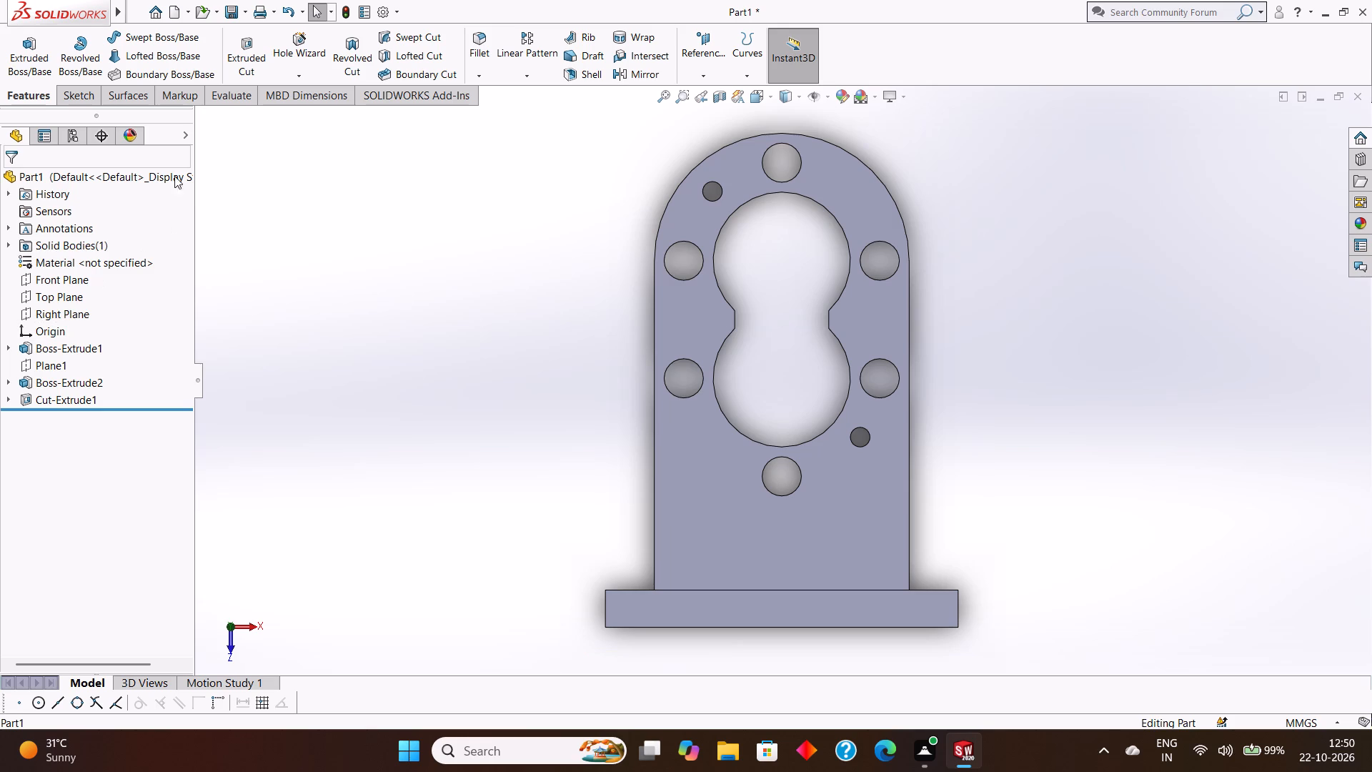
Start a new sketch on the upright's holed front face.
{"action": "right_click", "coordinate": [695, 447]}
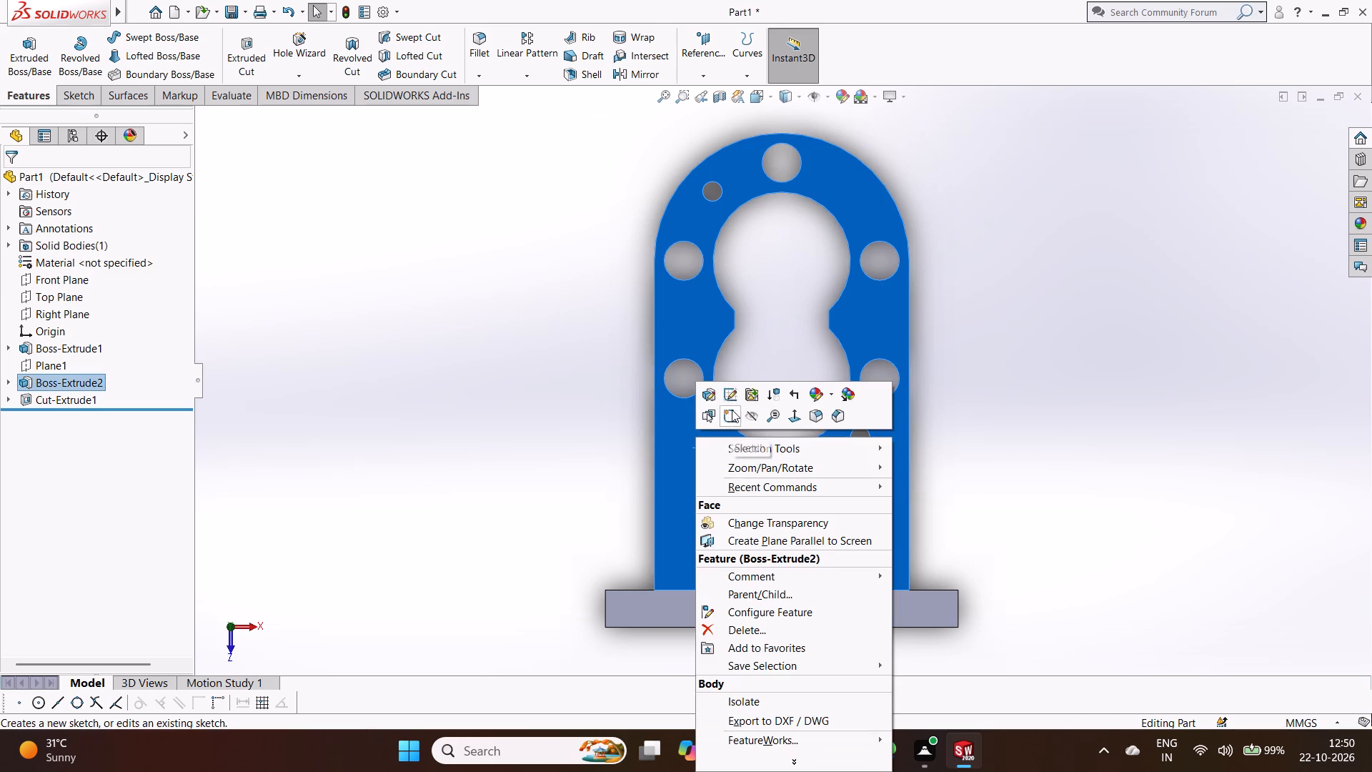
{"action": "left_click", "coordinate": [732, 410]}
{"action": "key", "text": "Escape"}
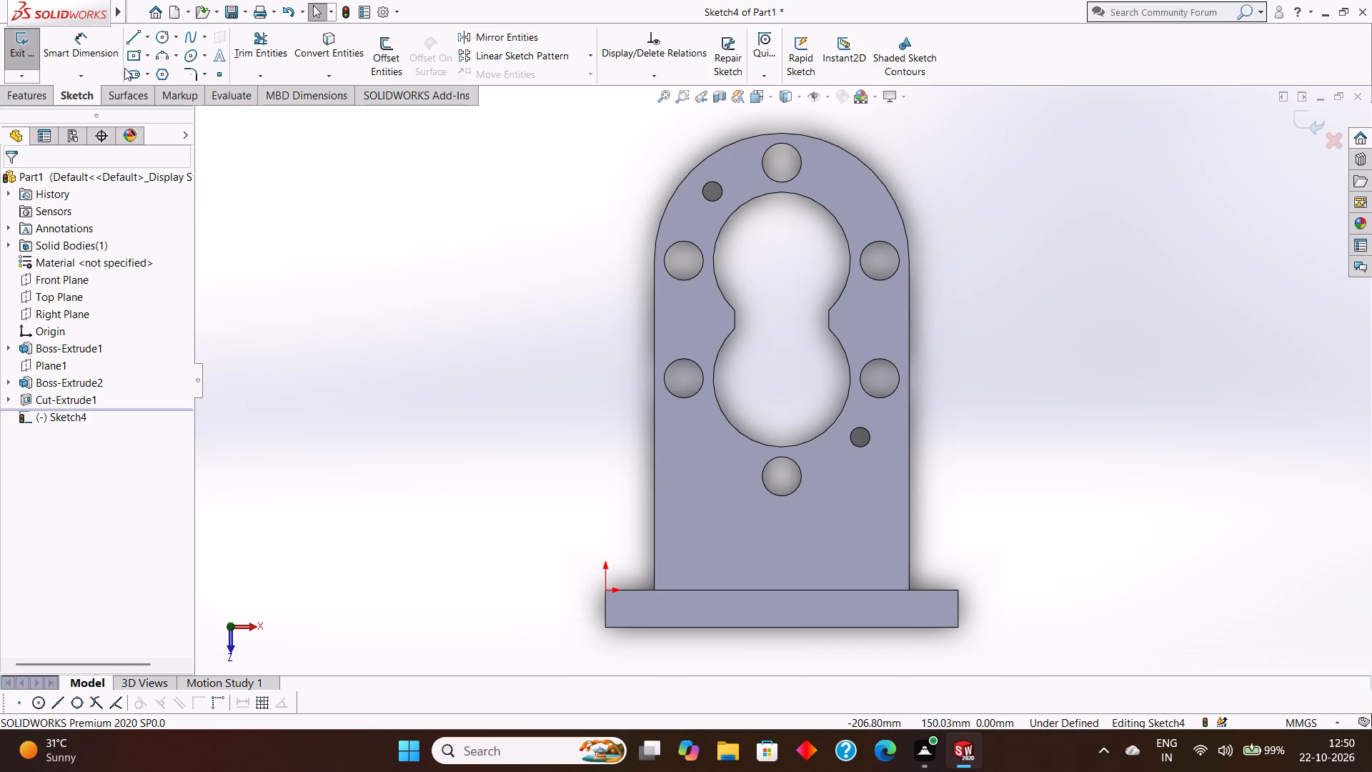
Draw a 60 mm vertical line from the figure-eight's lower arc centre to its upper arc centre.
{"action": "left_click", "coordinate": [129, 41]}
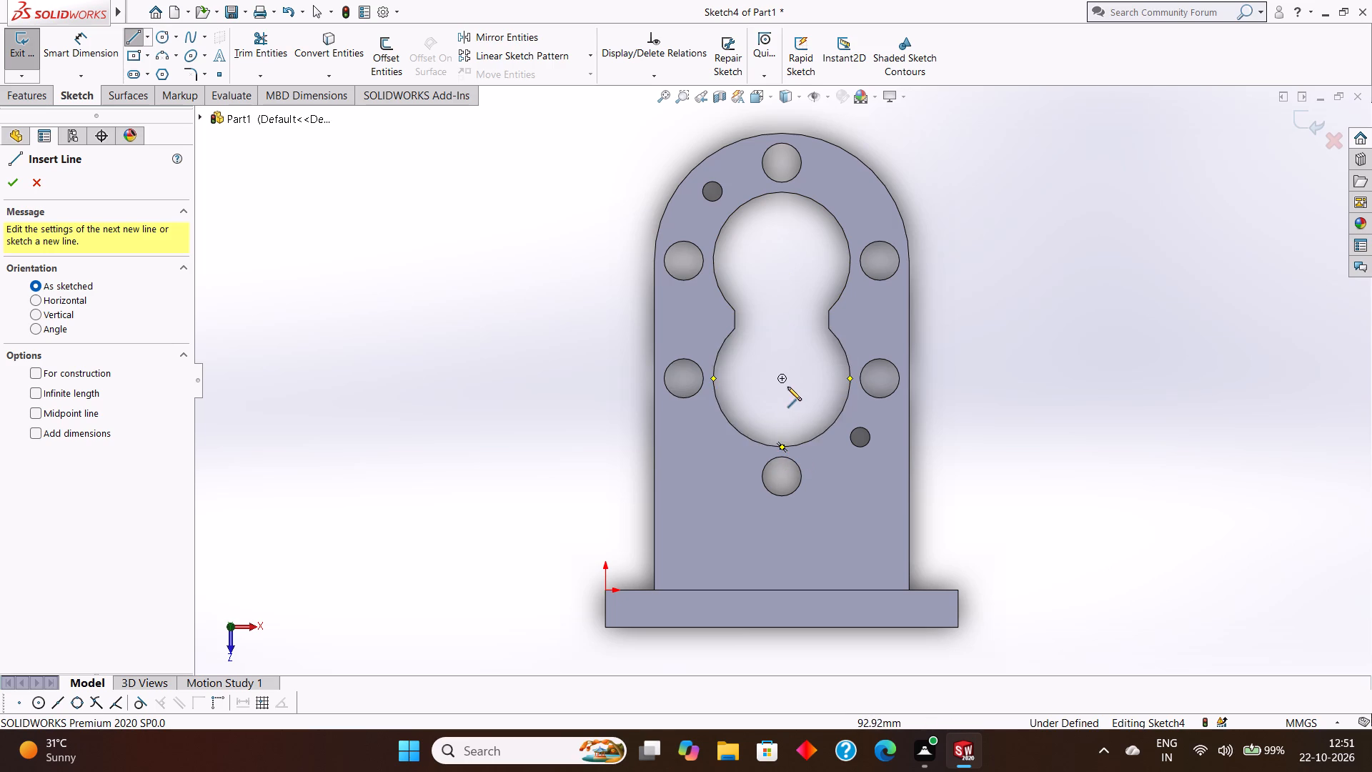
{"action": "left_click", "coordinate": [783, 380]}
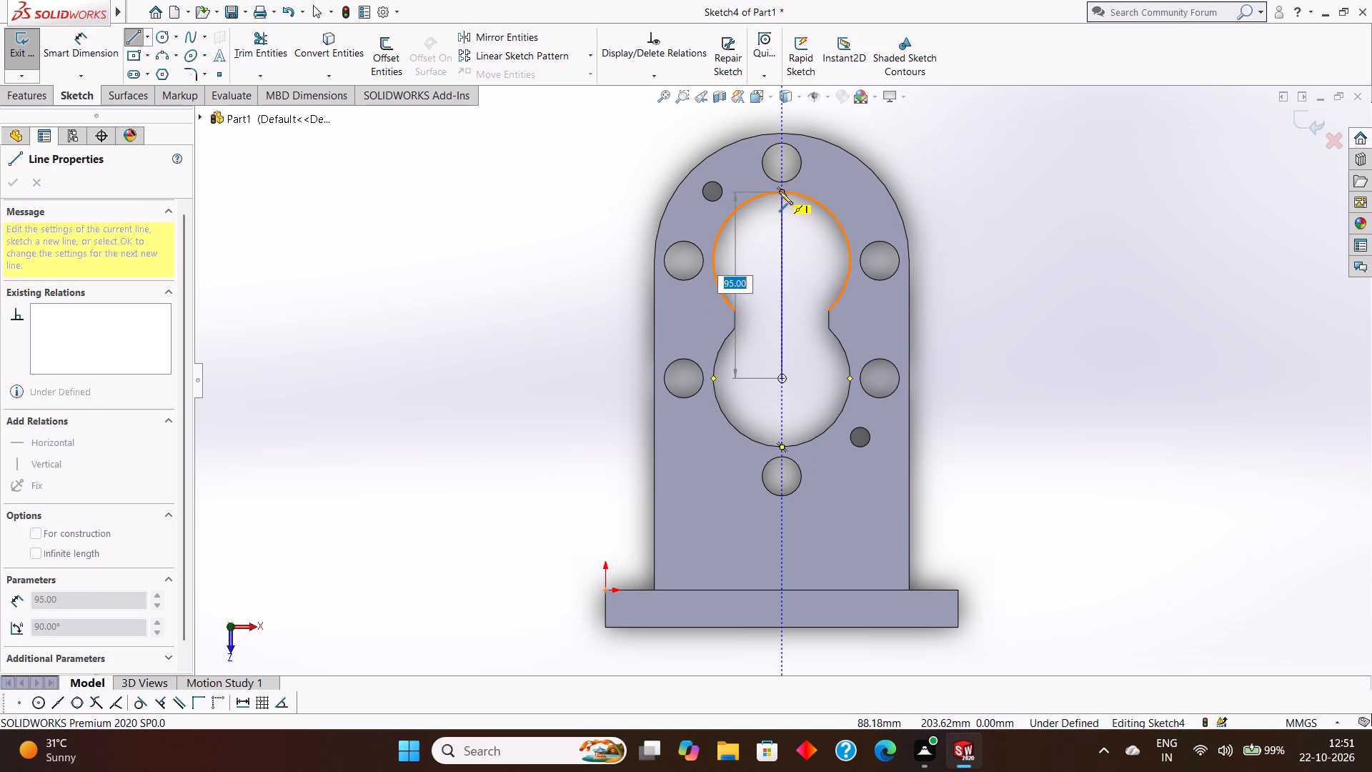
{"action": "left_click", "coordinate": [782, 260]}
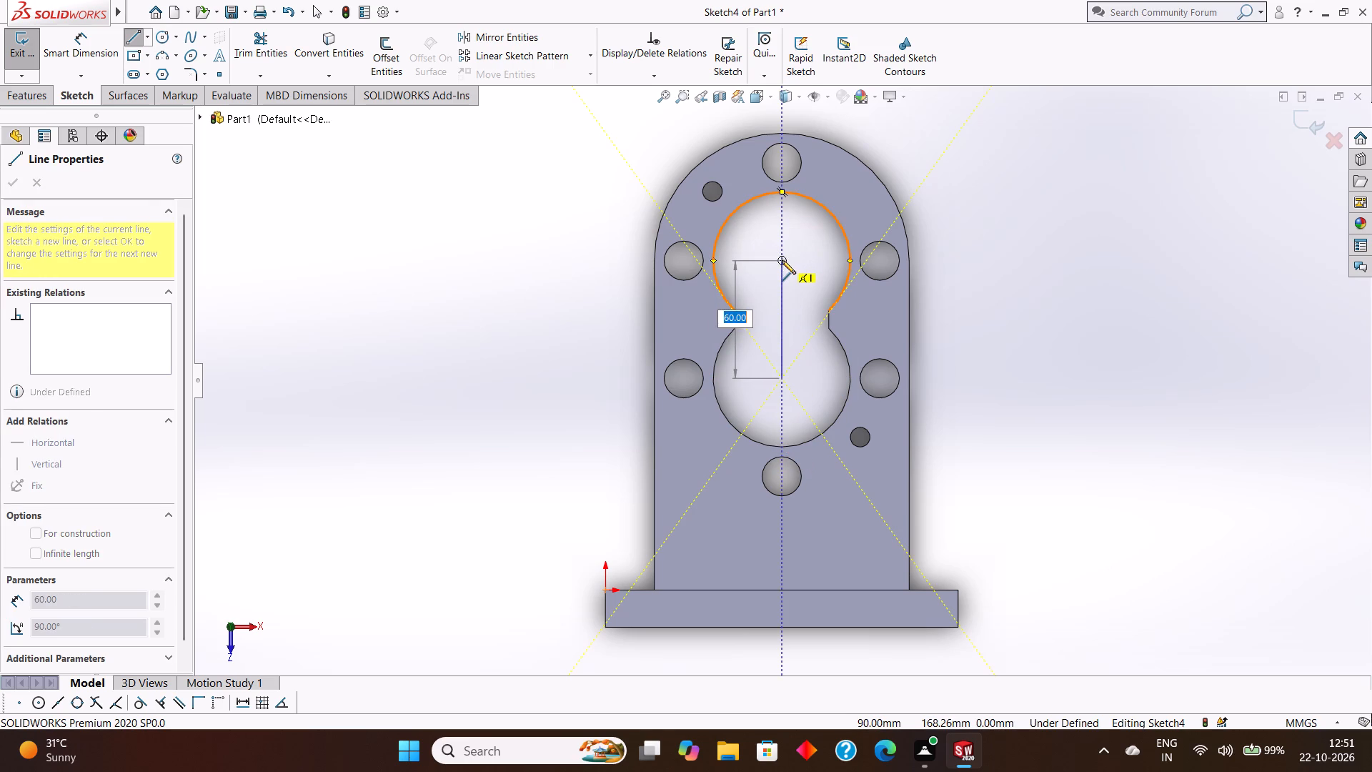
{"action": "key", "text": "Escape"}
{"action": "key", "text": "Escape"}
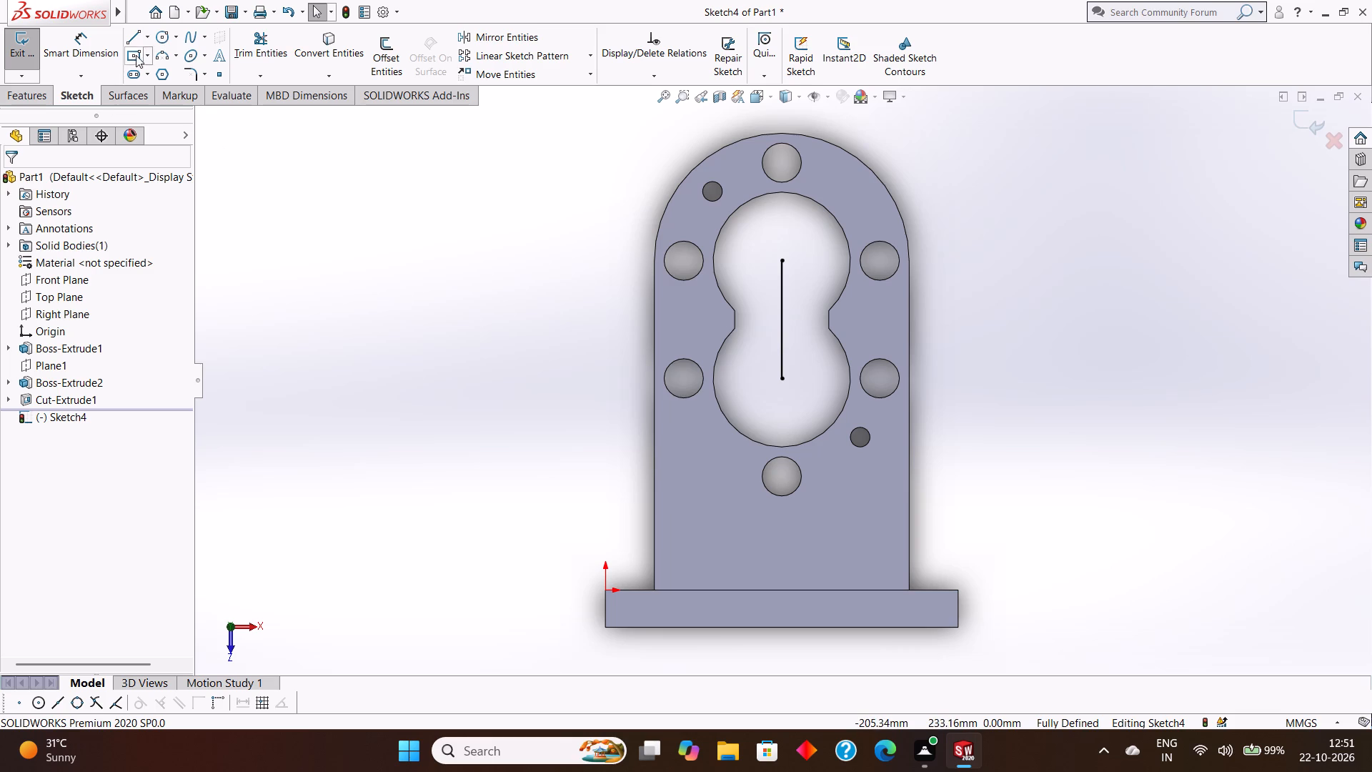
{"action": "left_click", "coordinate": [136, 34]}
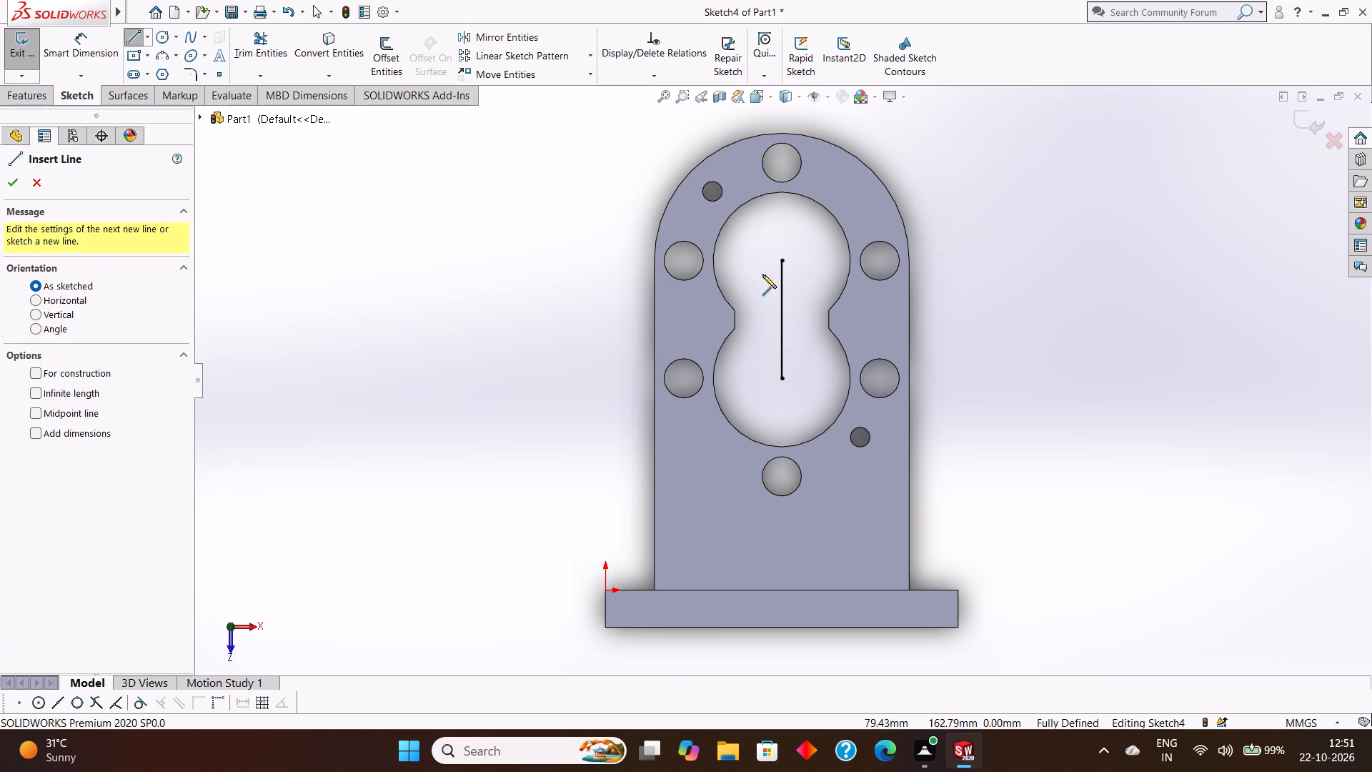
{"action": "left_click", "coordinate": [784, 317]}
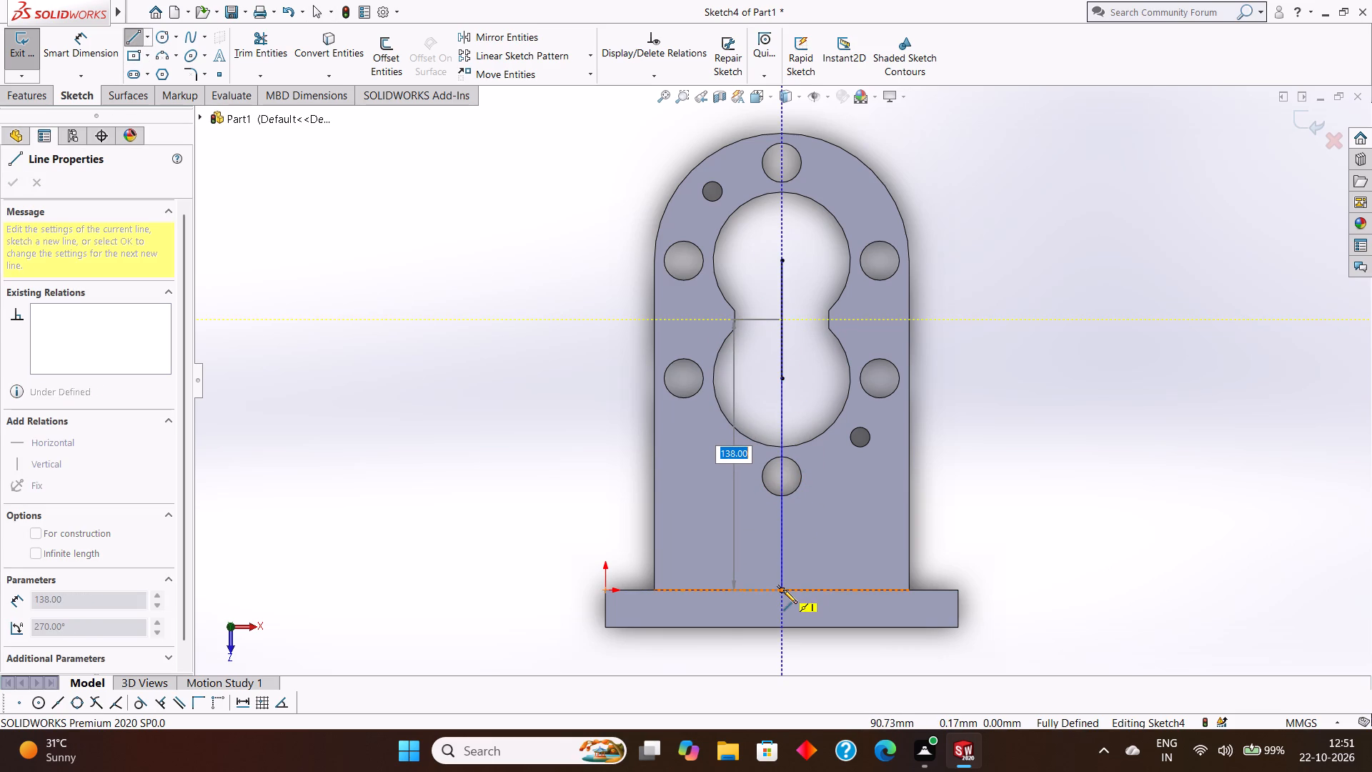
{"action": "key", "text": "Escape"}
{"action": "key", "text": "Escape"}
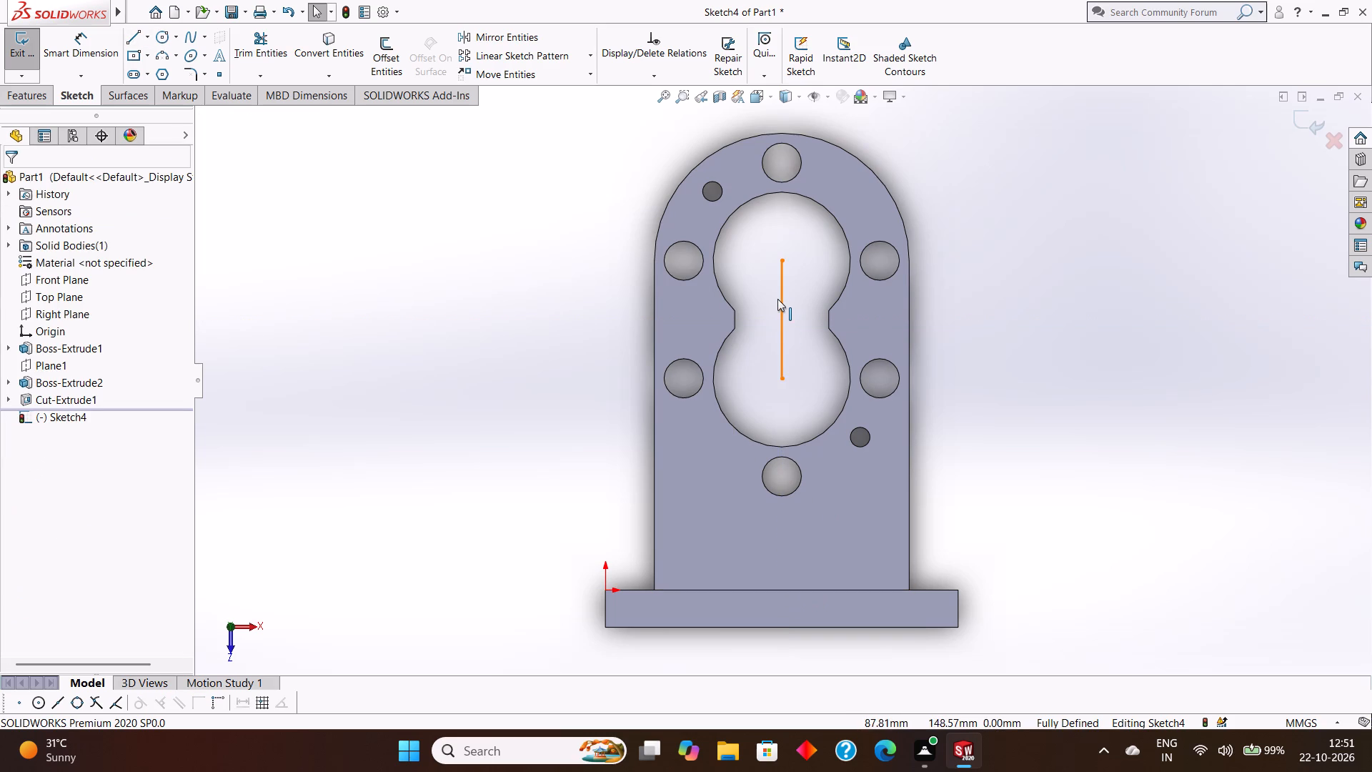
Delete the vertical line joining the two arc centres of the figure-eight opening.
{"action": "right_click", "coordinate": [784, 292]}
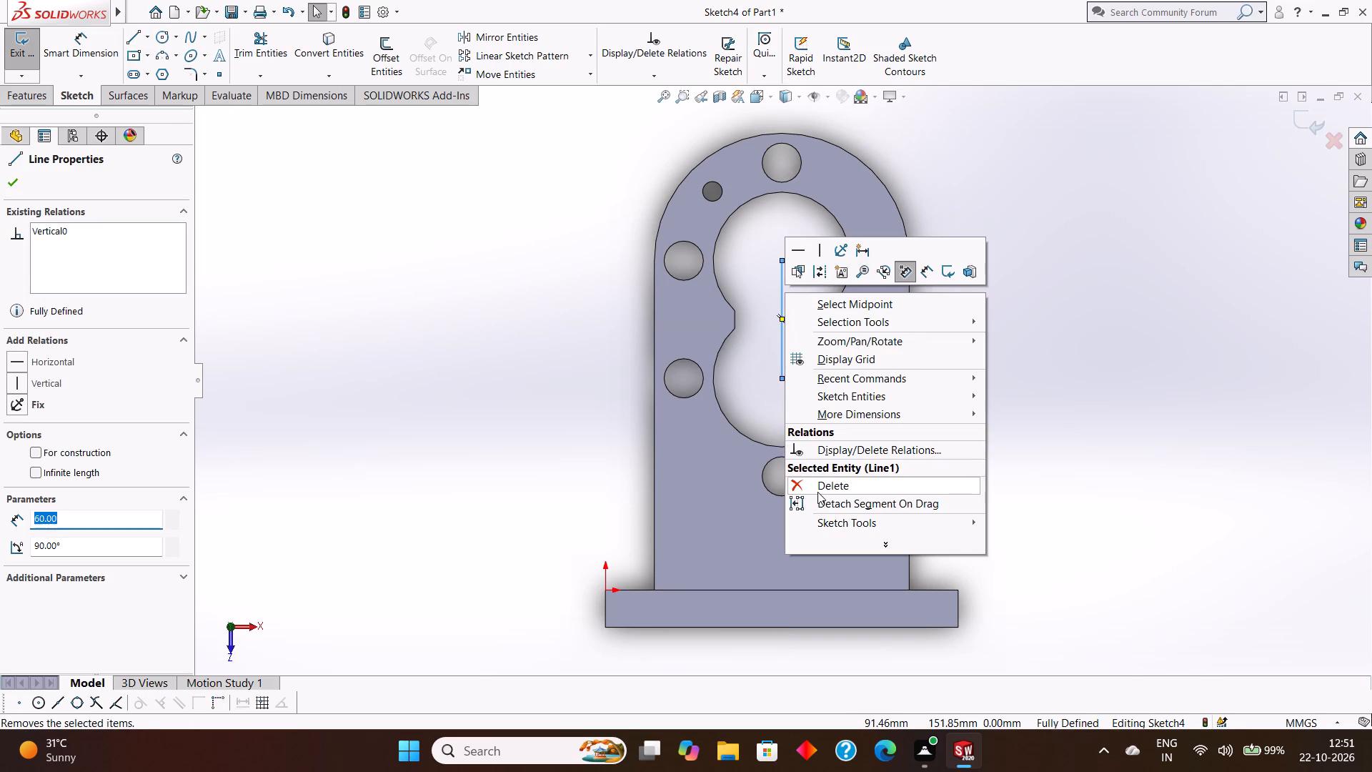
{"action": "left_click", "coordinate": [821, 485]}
Select the upright's flat side face and view it square-on.
{"action": "middle_click_drag", "start_coordinate": [508, 435], "coordinate": [494, 439]}
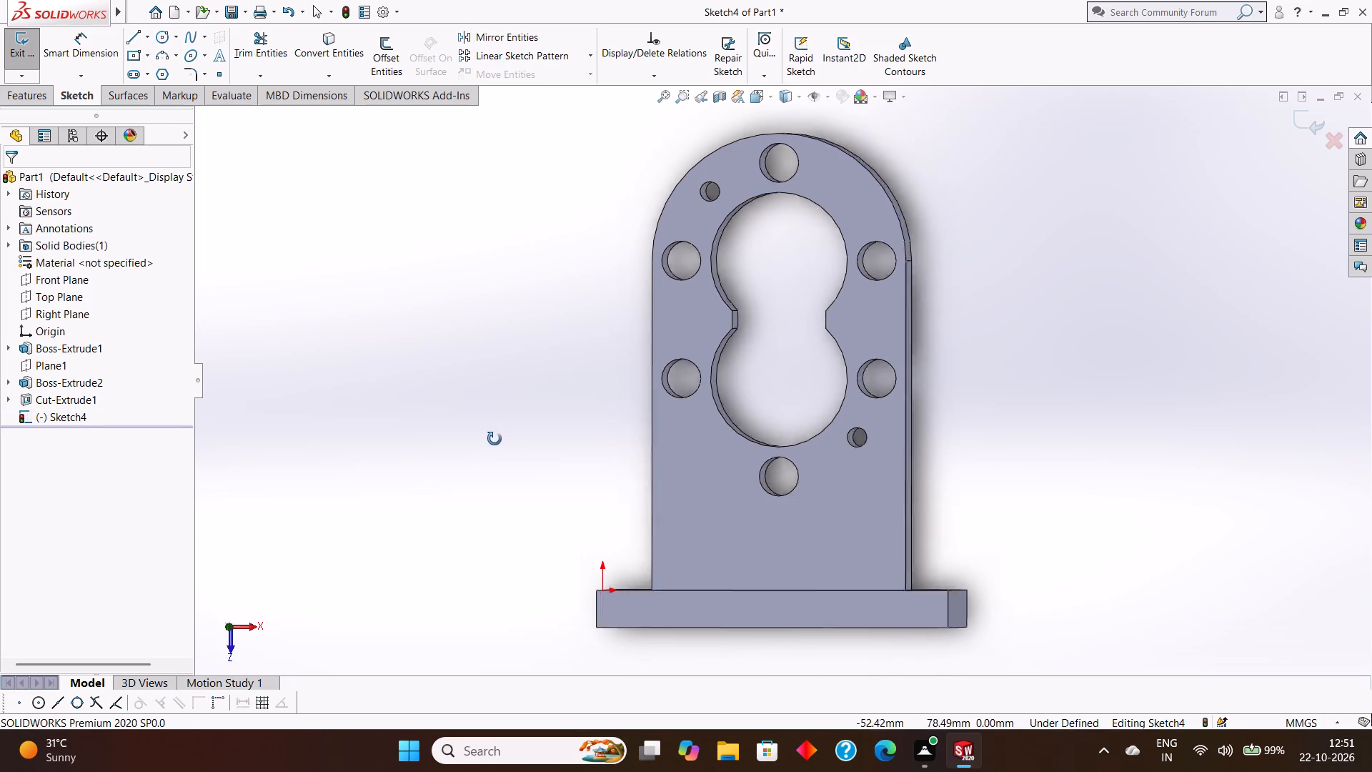
{"action": "middle_click_drag", "start_coordinate": [494, 439], "coordinate": [617, 435]}
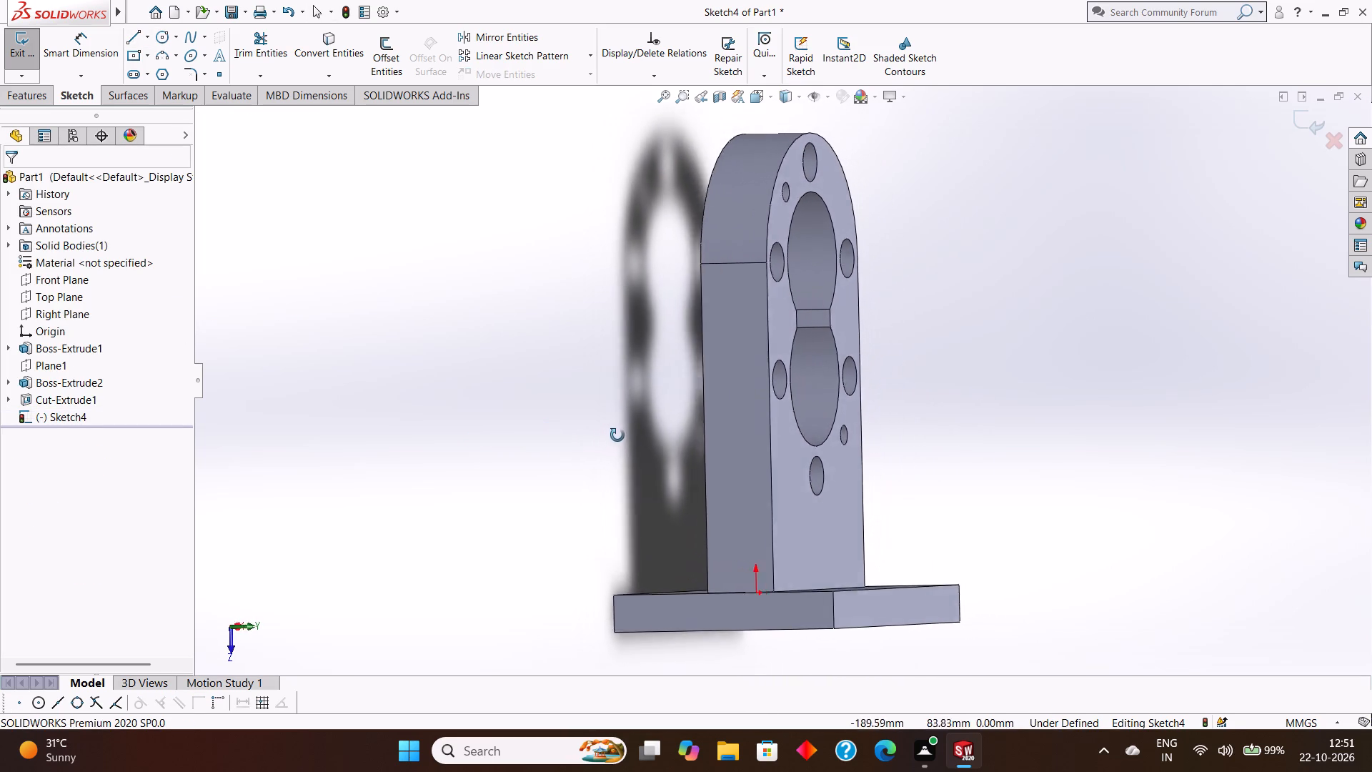
{"action": "middle_click_drag", "start_coordinate": [617, 435], "coordinate": [636, 438]}
{"action": "left_click", "coordinate": [760, 355]}
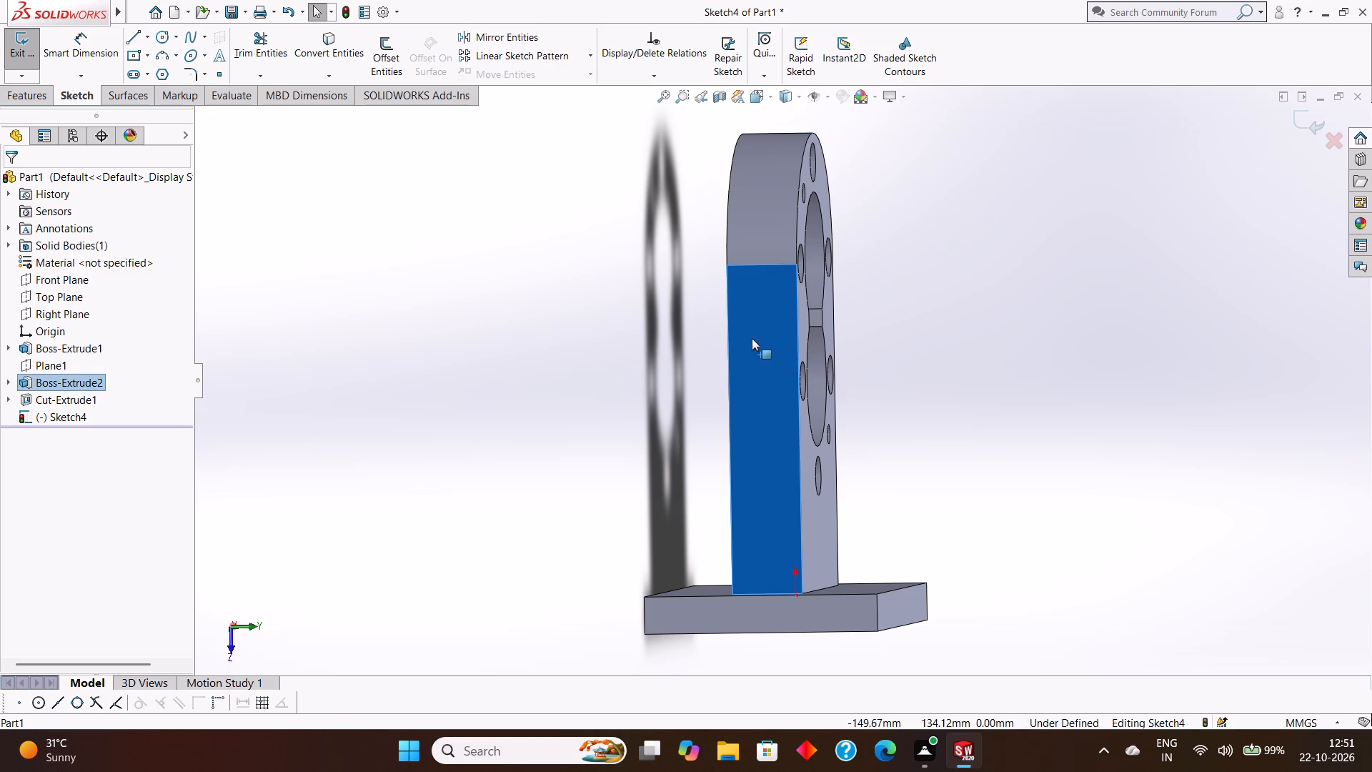
{"action": "right_click", "coordinate": [763, 321]}
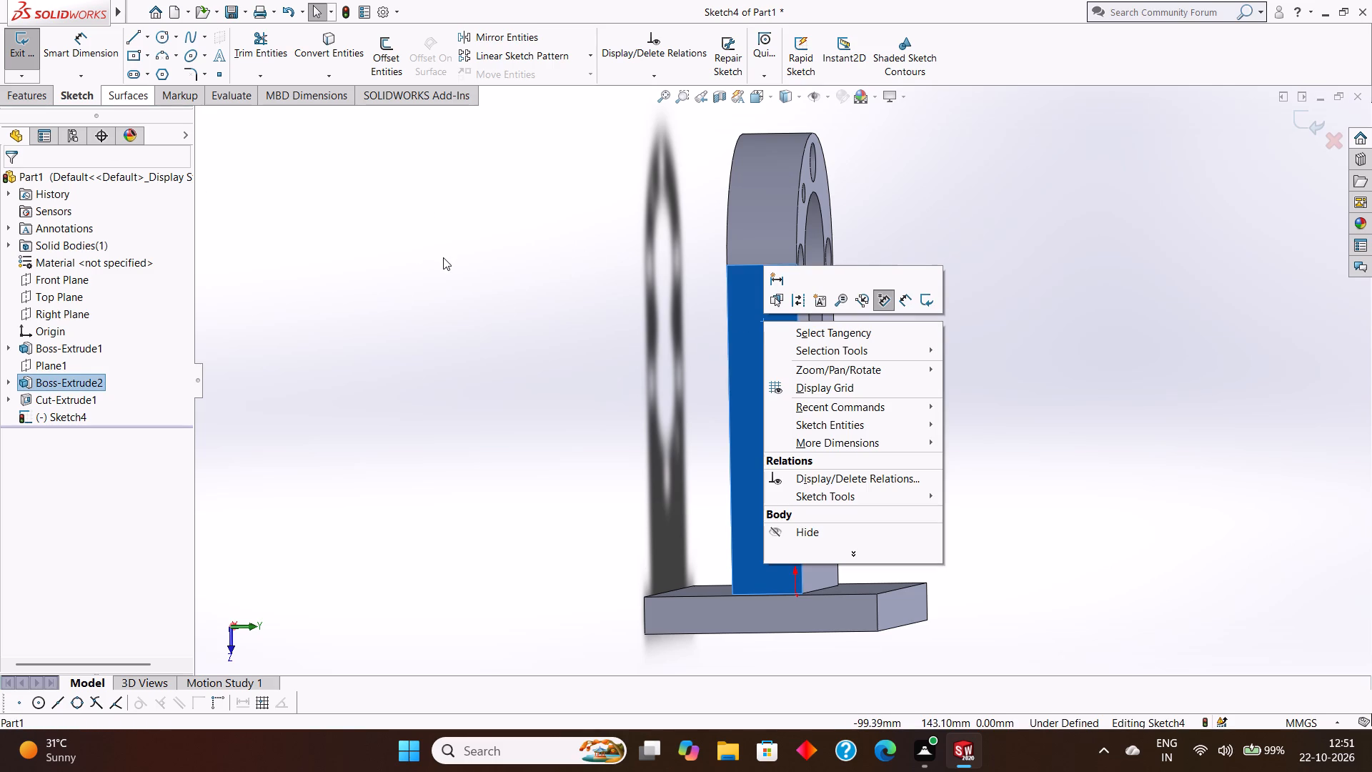
{"action": "key", "text": "ctrl+8"}
{"action": "left_click", "coordinate": [665, 277]}
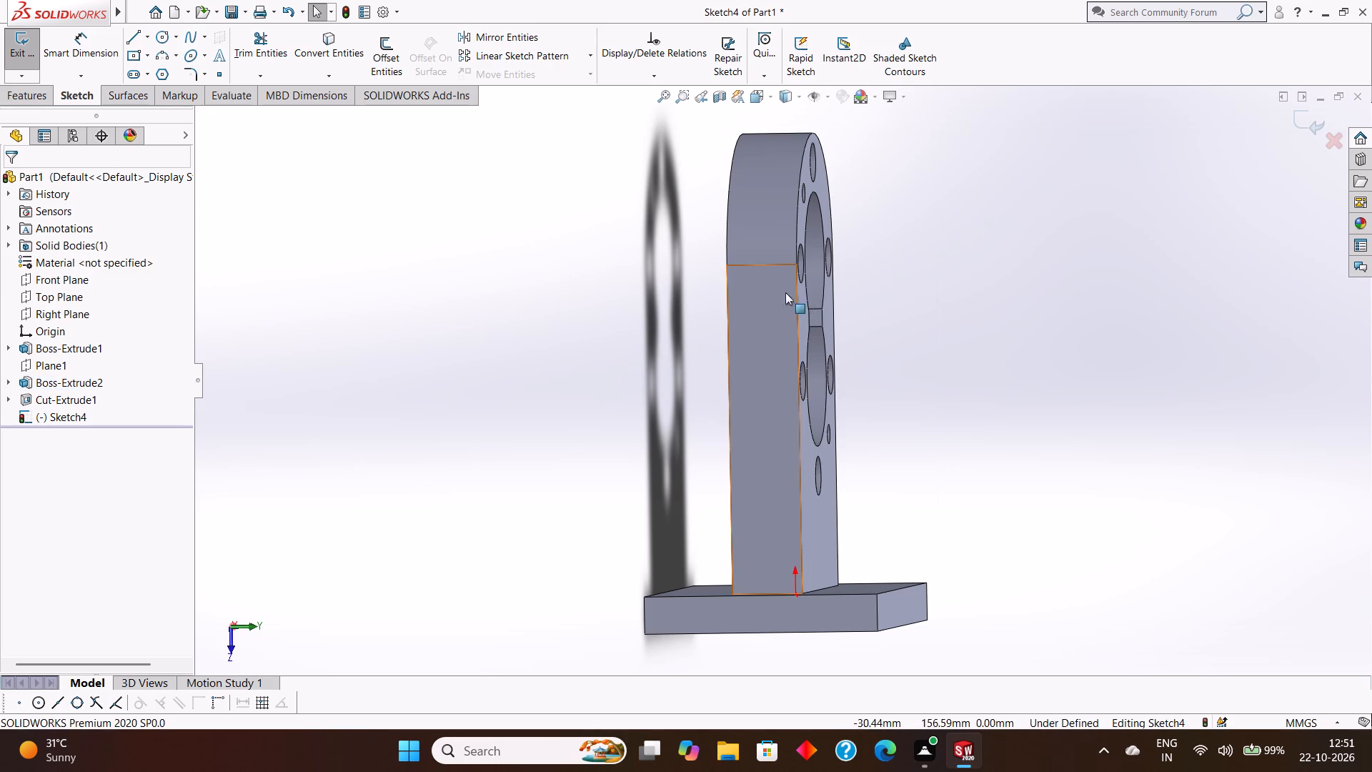
{"action": "left_click", "coordinate": [762, 295]}
{"action": "key", "text": "ctrl+8"}
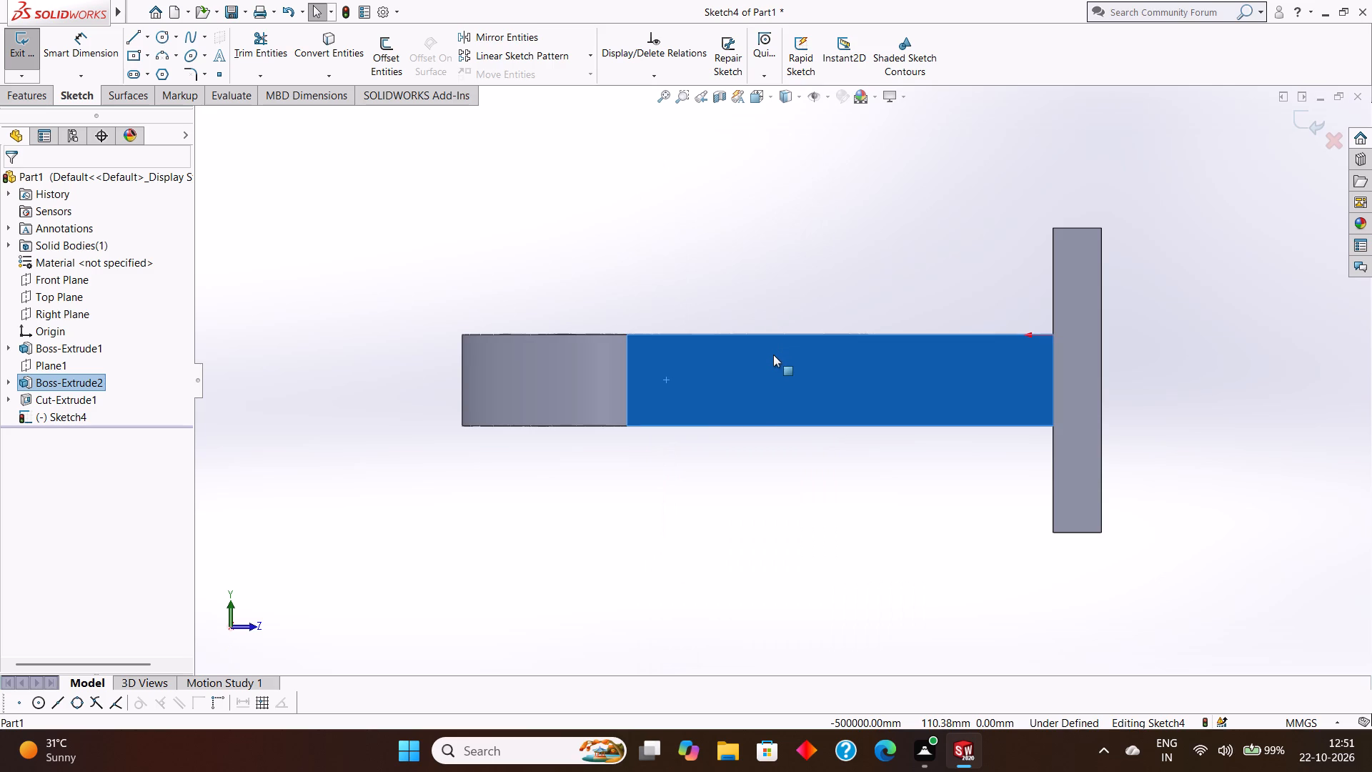
Leave the front-face sketch and start a new one on the upright's flat side face, viewed square-on.
{"action": "key", "text": "Escape"}
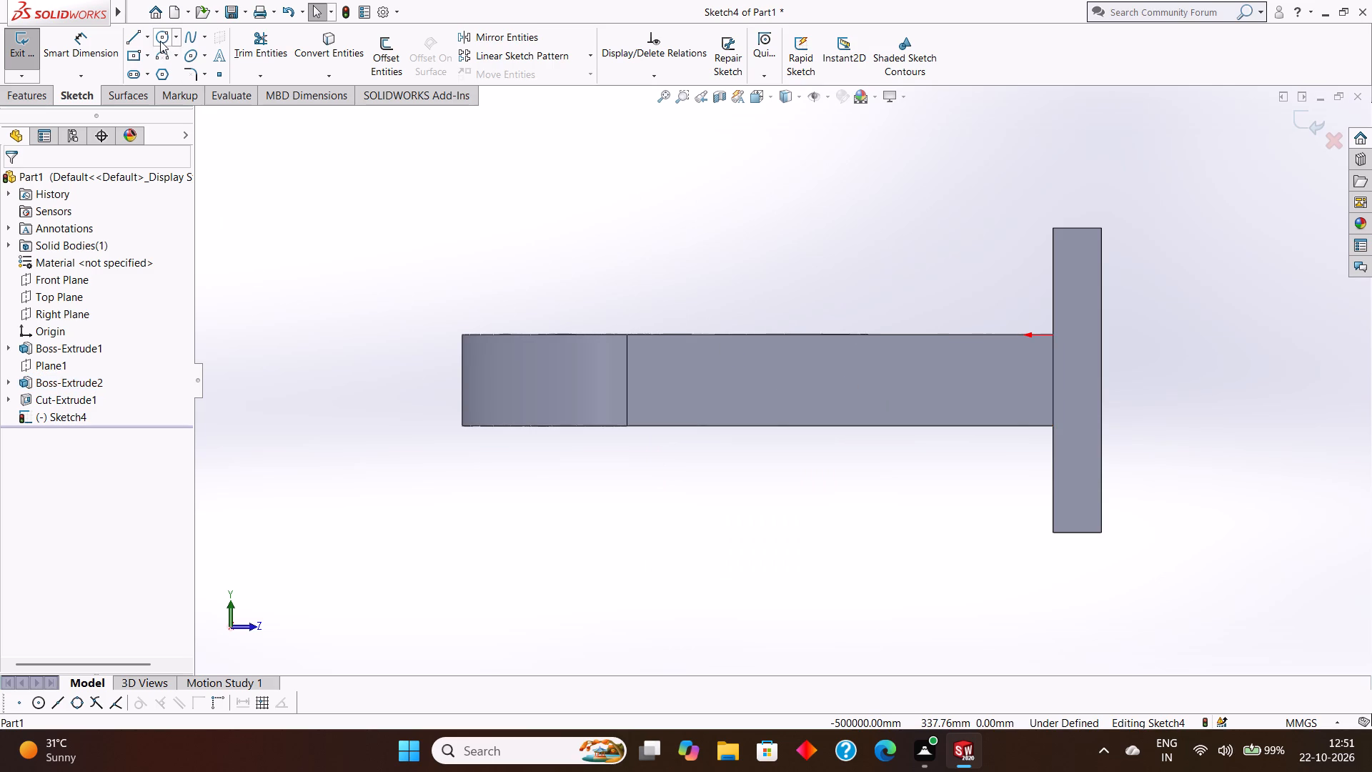
{"action": "left_click", "coordinate": [159, 36]}
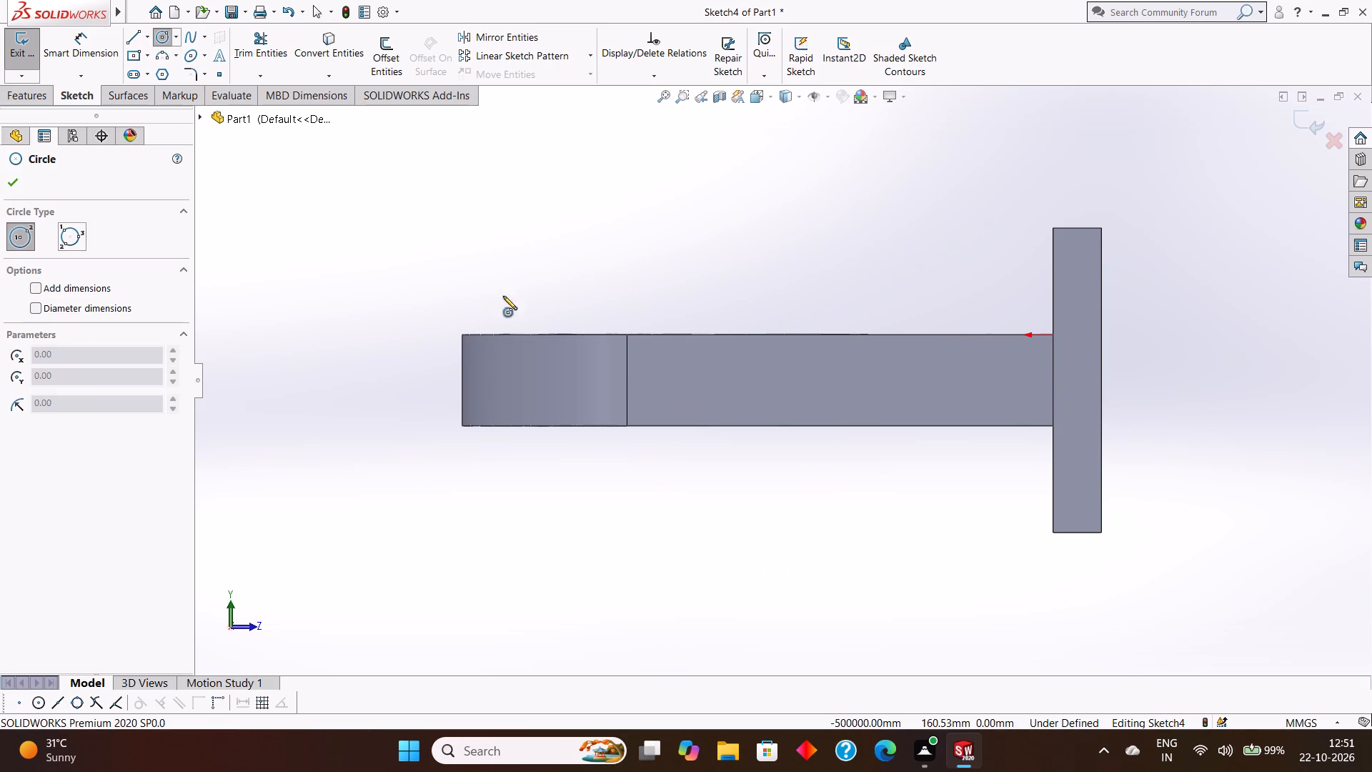
{"action": "left_click", "coordinate": [8, 51]}
{"action": "middle_click_drag", "start_coordinate": [723, 505], "coordinate": [730, 477]}
{"action": "scroll", "coordinate": [730, 480], "scroll_direction": "up", "scroll_amount": 1}
{"action": "left_click", "coordinate": [750, 350]}
{"action": "left_click", "coordinate": [813, 307]}
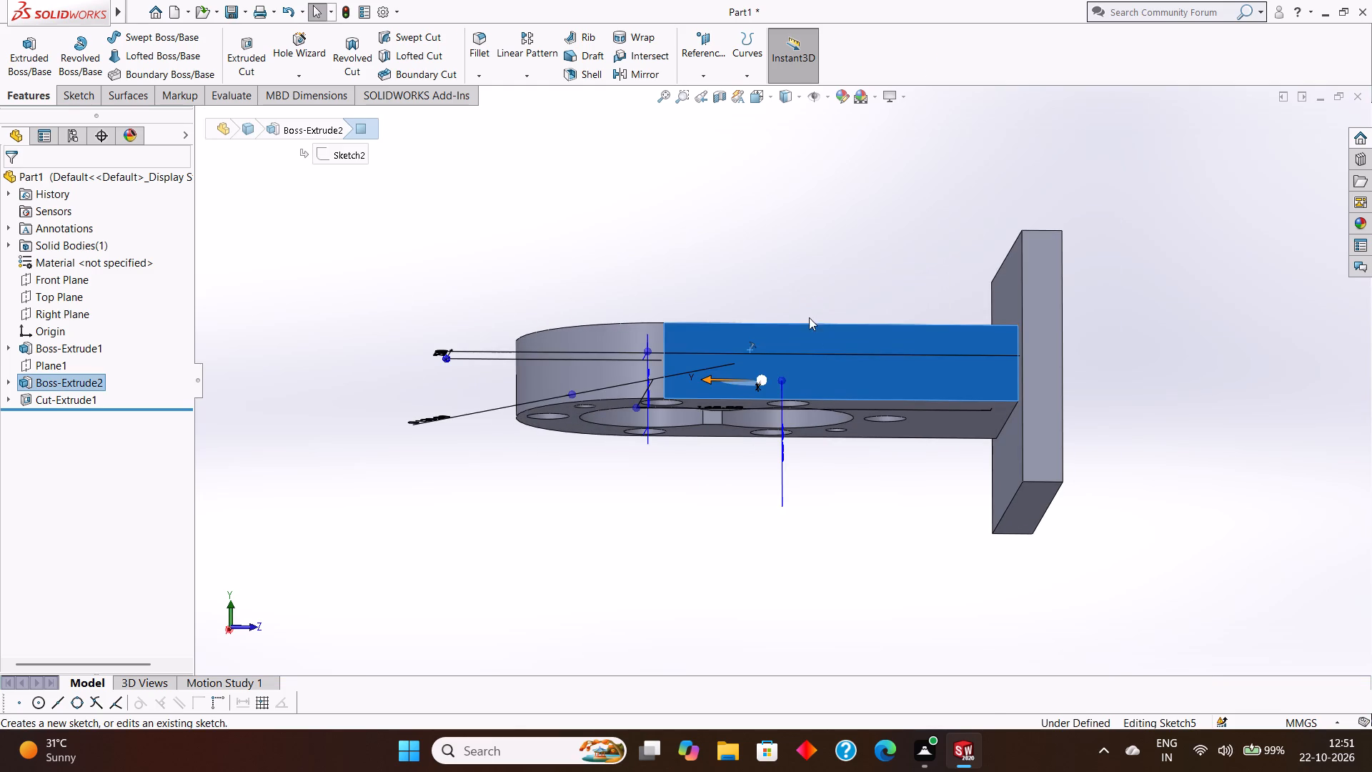
{"action": "key", "text": "ctrl+8"}
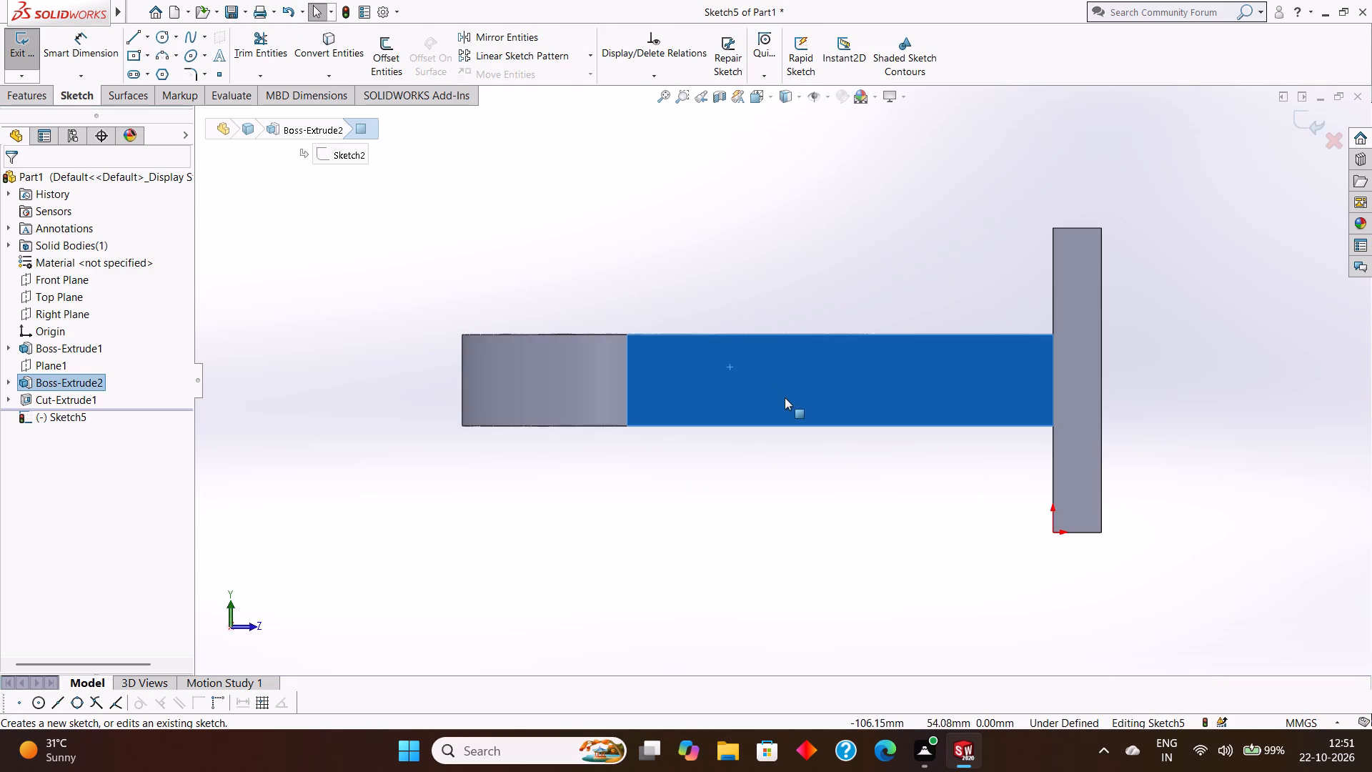
{"action": "key", "text": "Escape"}
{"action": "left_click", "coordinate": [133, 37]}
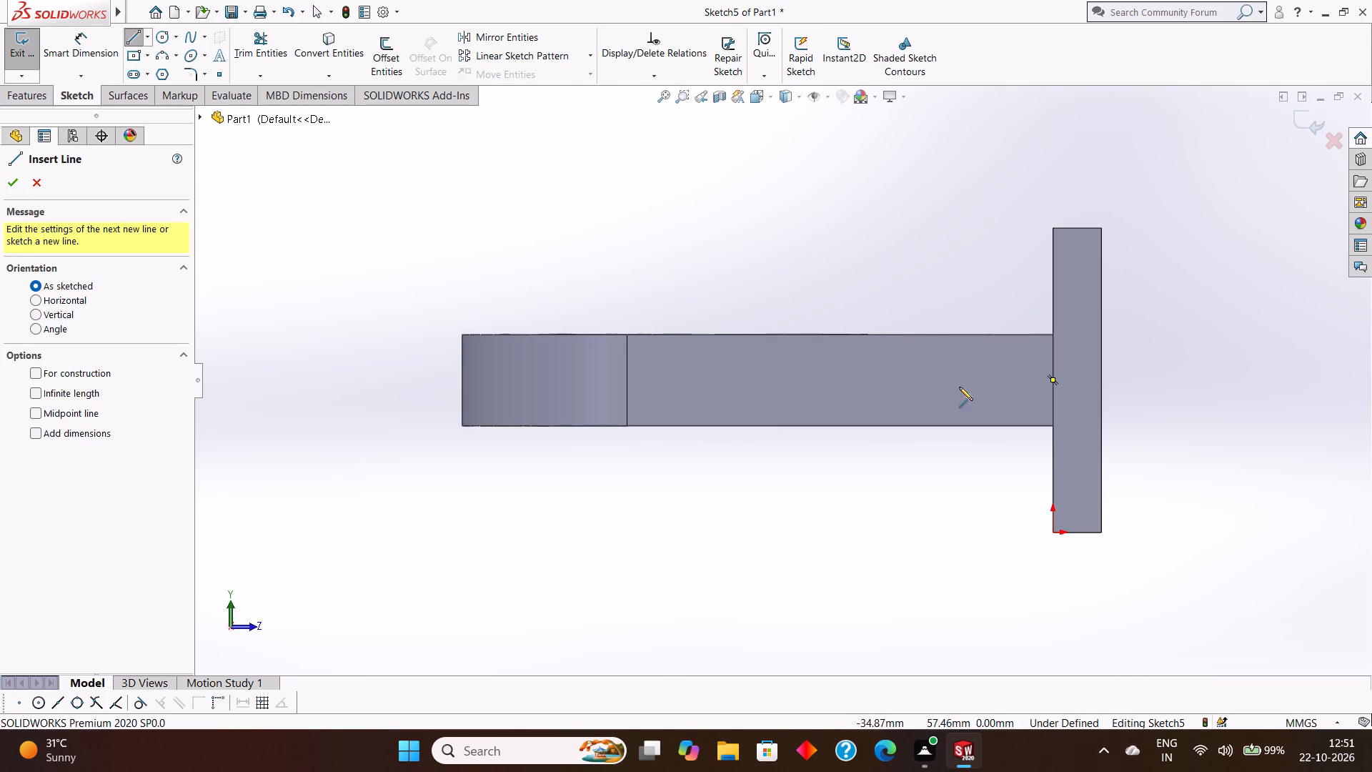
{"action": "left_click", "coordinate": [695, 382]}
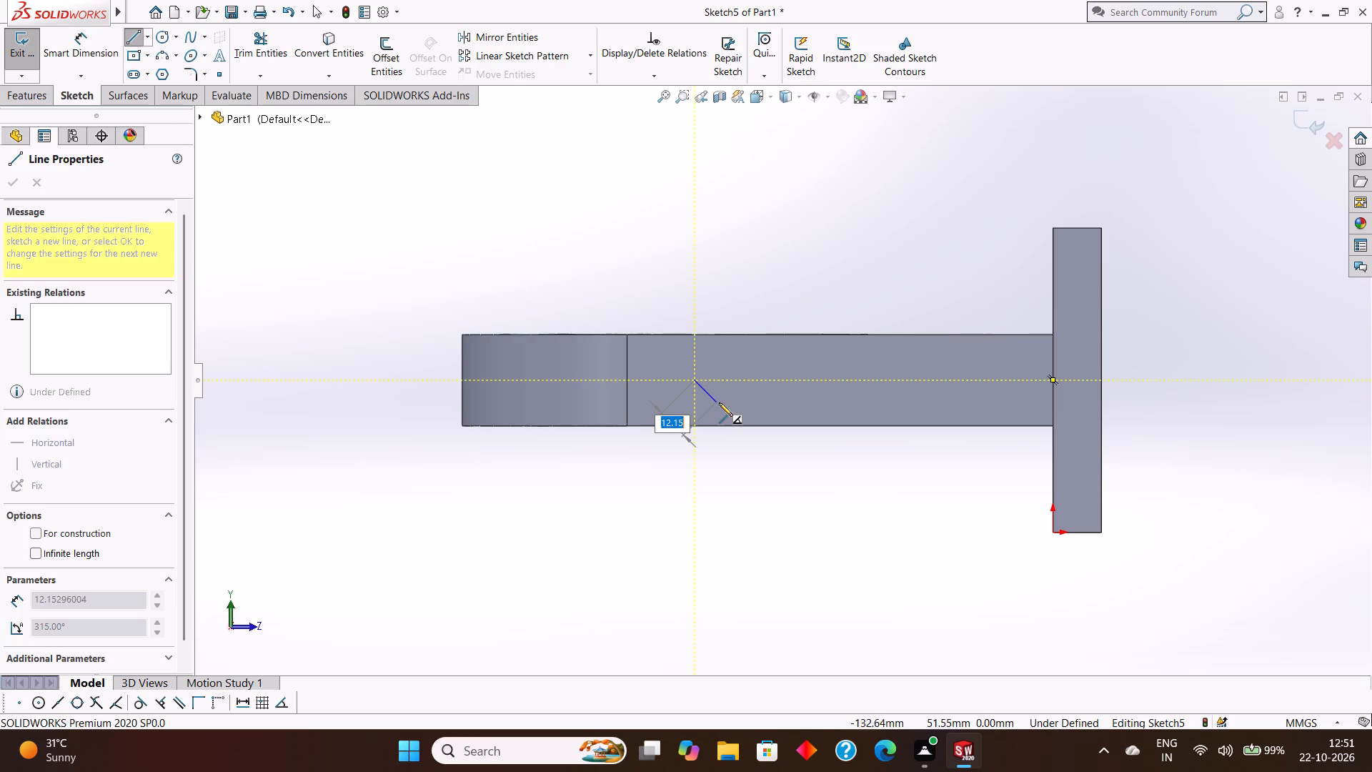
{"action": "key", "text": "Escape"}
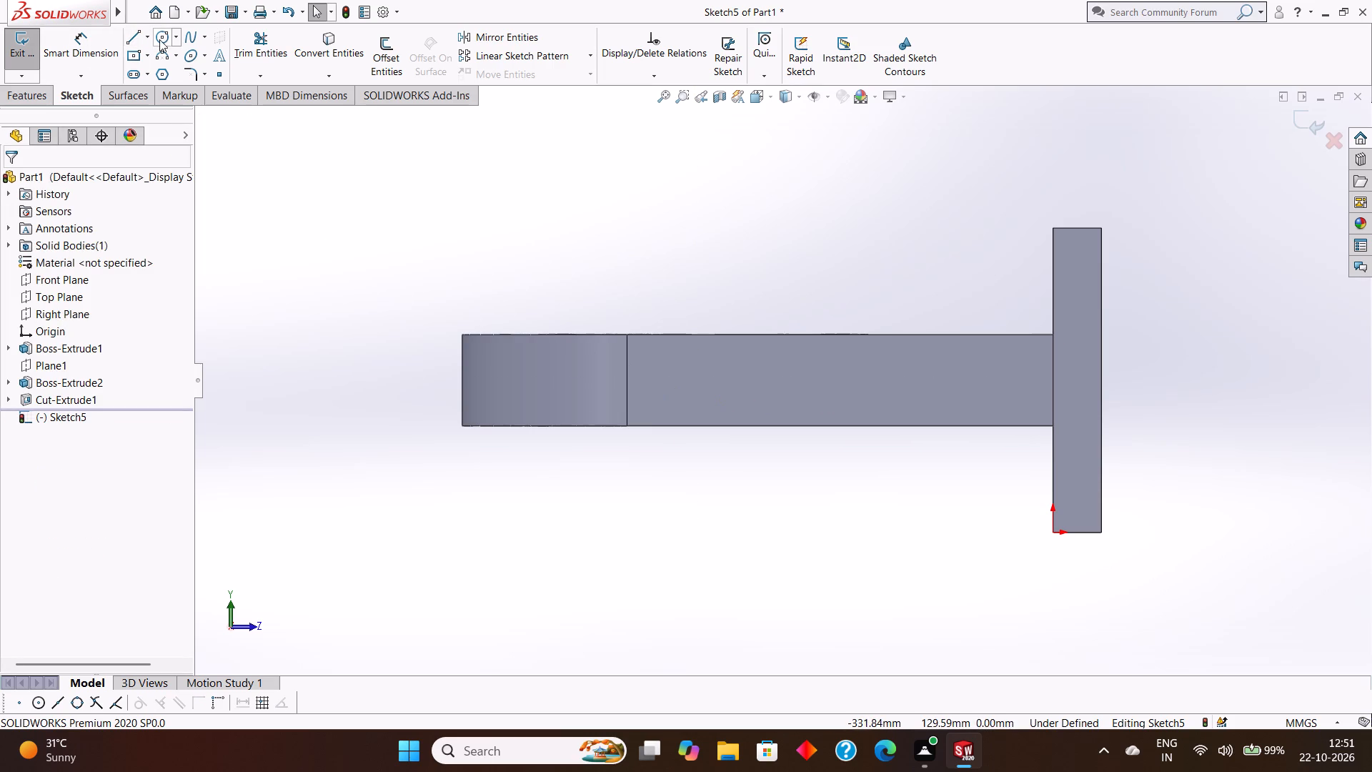
Draw a circle about 17.5 mm in diameter on the side face's lengthwise midline, near the upright's rounded end.
{"action": "left_click", "coordinate": [161, 37]}
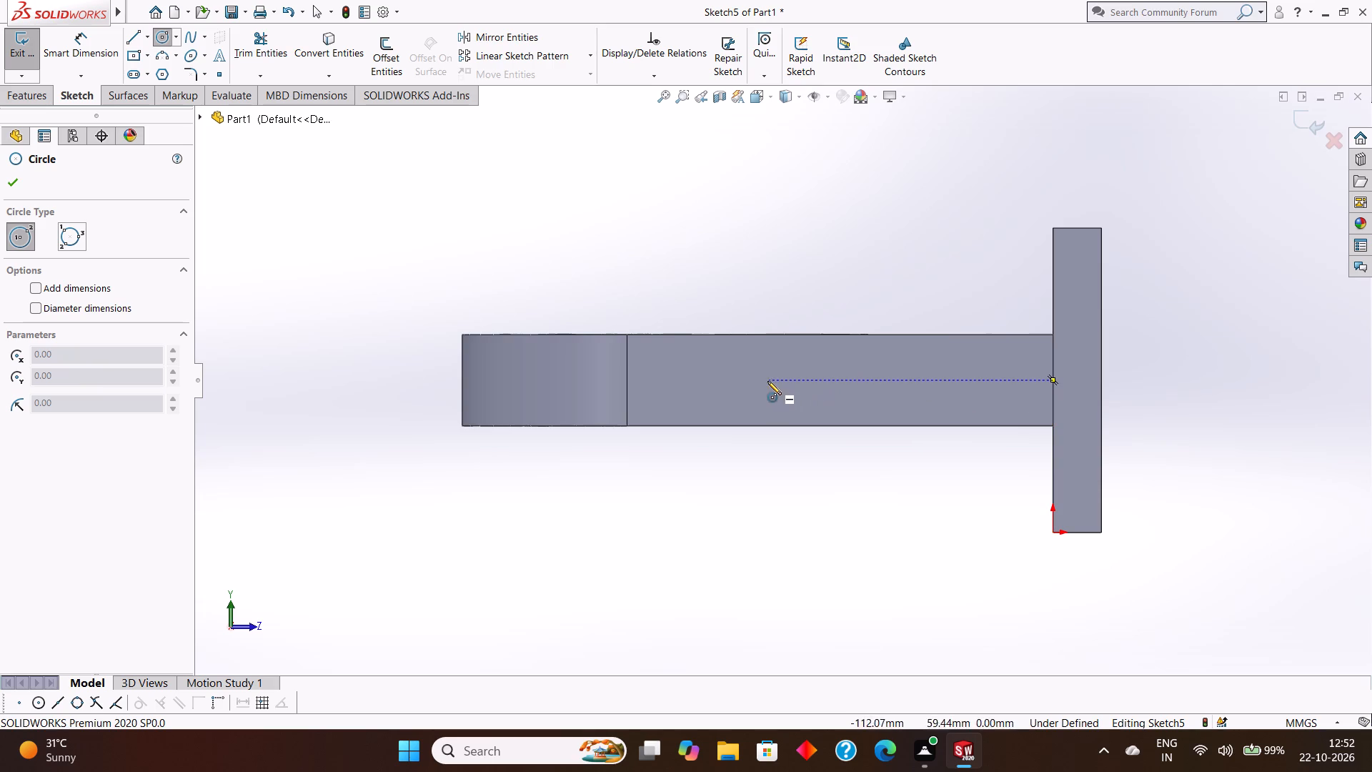
{"action": "left_click_drag", "start_coordinate": [717, 381], "coordinate": [733, 395]}
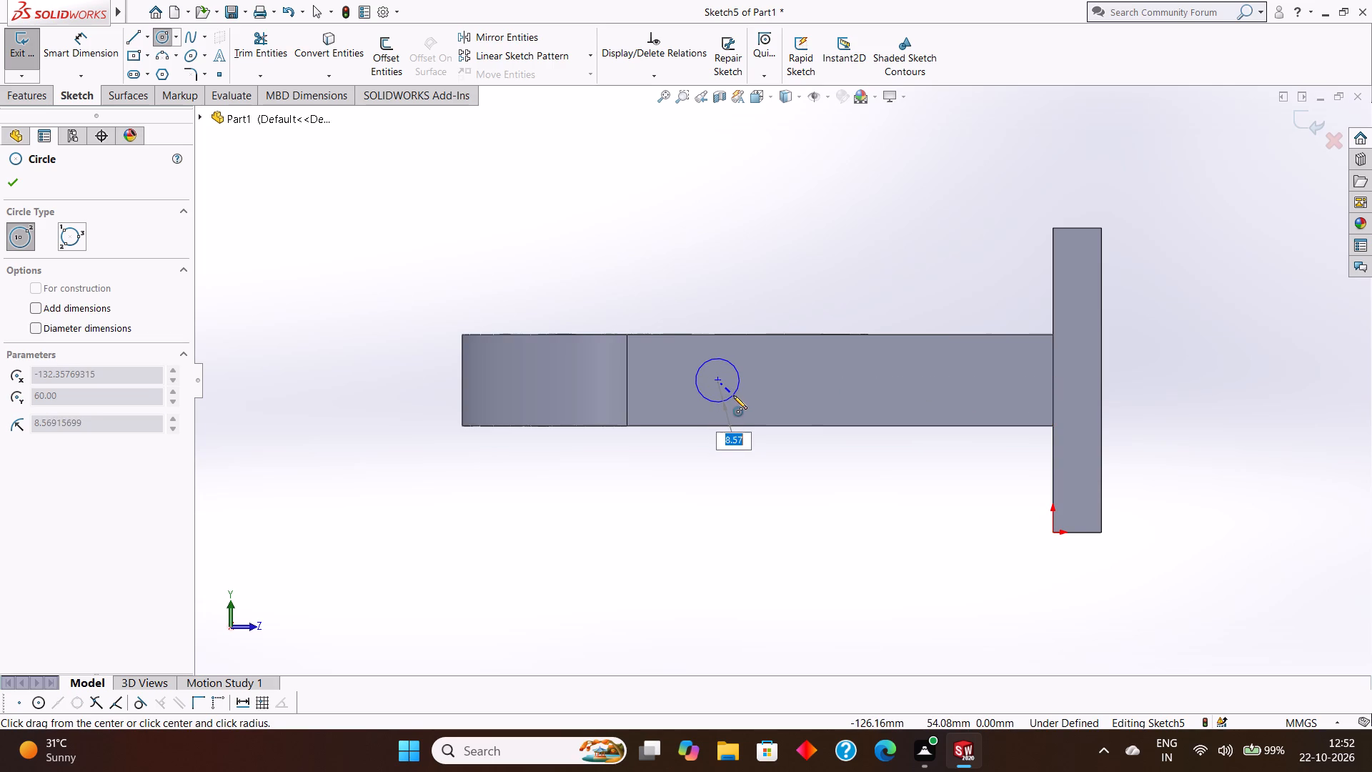
{"action": "left_click_drag", "start_coordinate": [733, 395], "coordinate": [734, 395]}
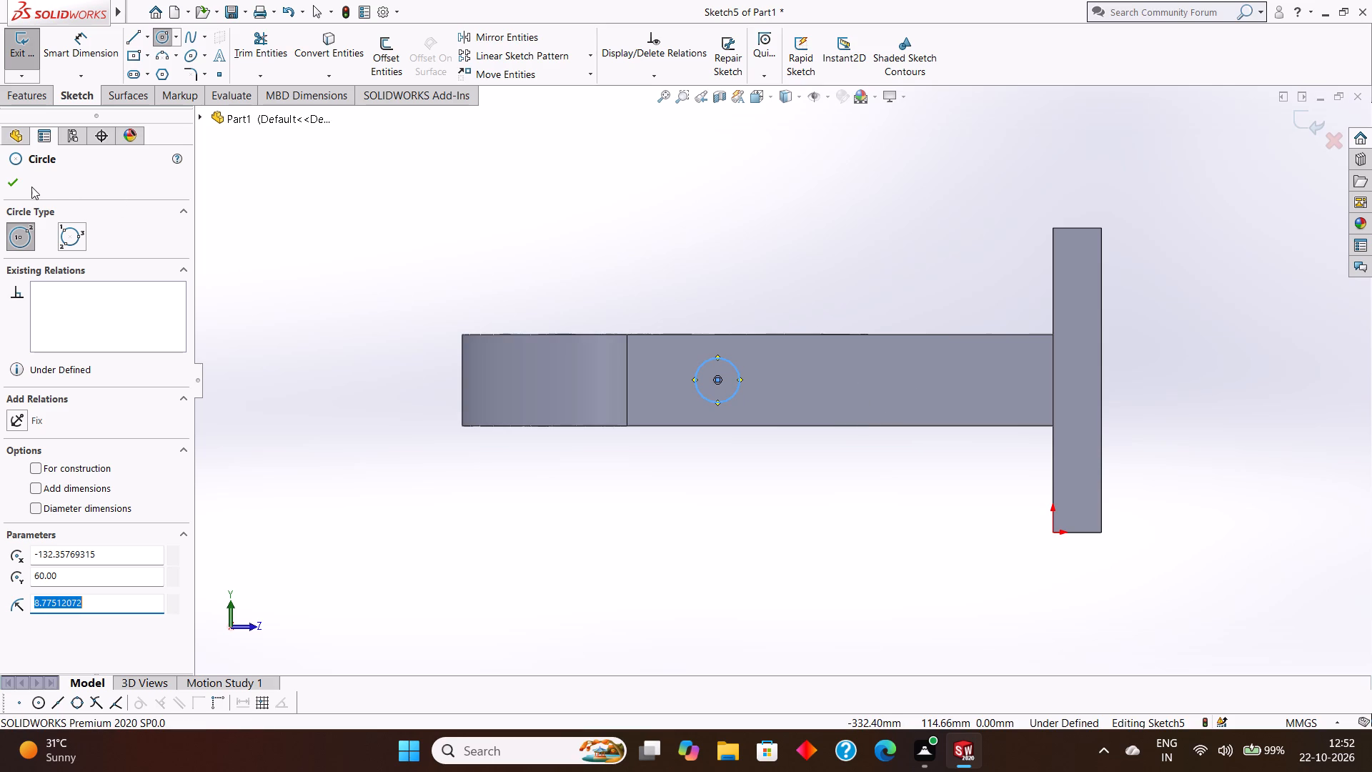
{"action": "left_click", "coordinate": [14, 179]}
Dimension the side-face circle's diameter as 15 mm.
{"action": "left_click", "coordinate": [81, 53]}
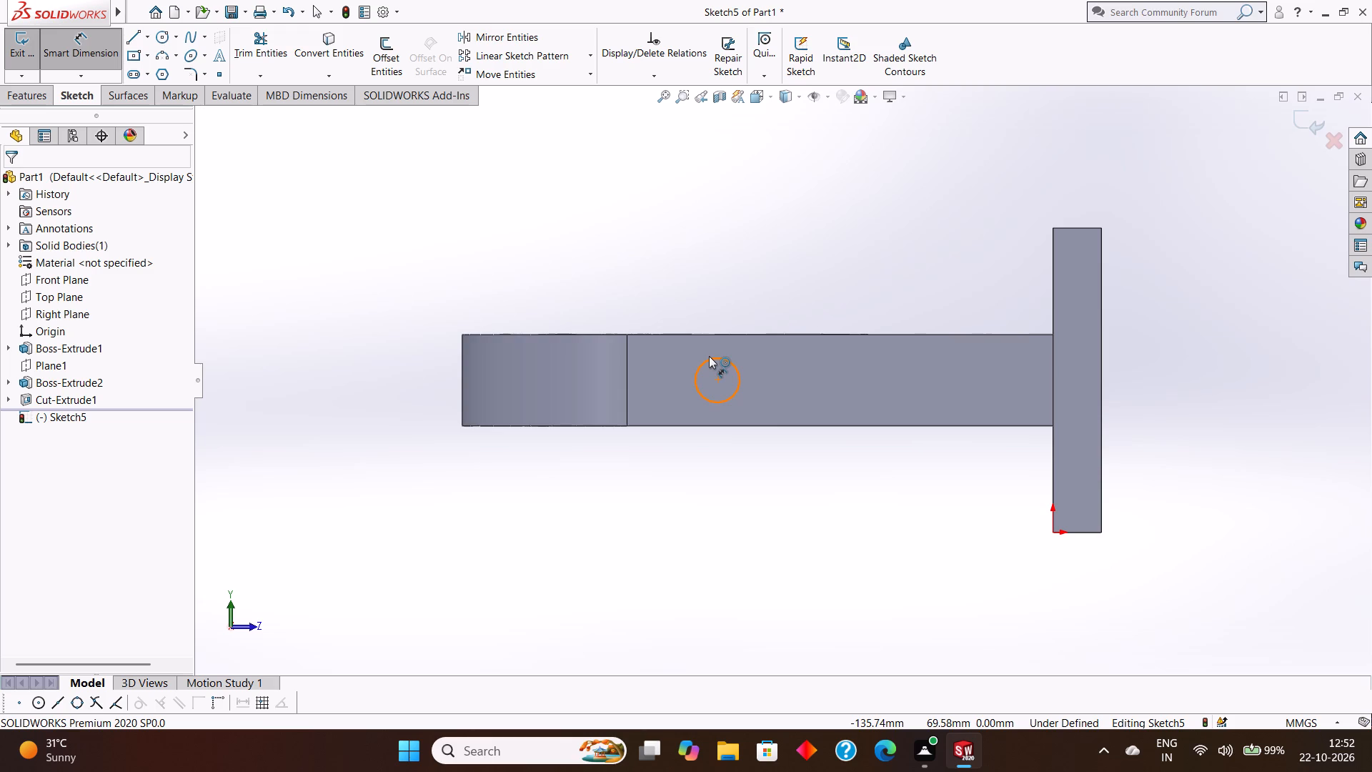
{"action": "left_click", "coordinate": [712, 359]}
{"action": "left_click", "coordinate": [717, 269]}
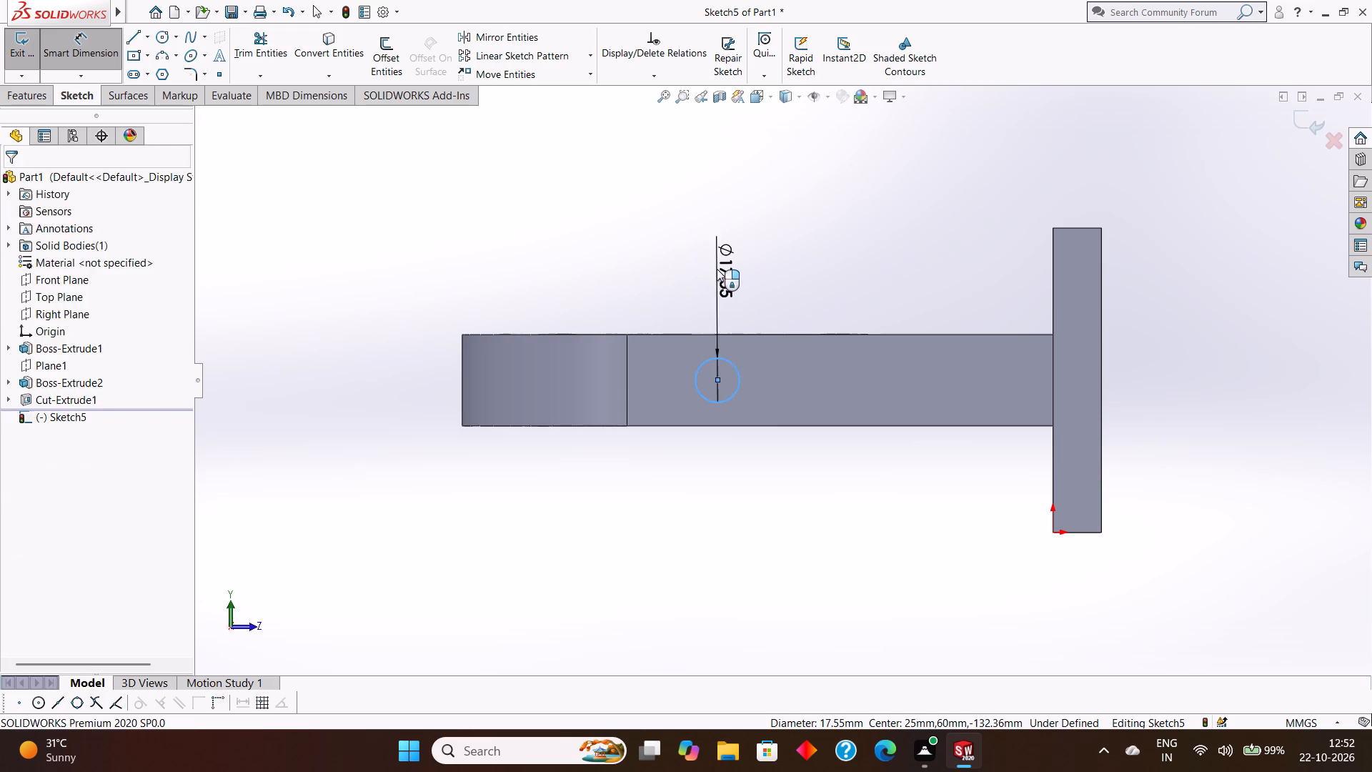
{"action": "type", "text": "15"}
{"action": "key", "text": "Return"}
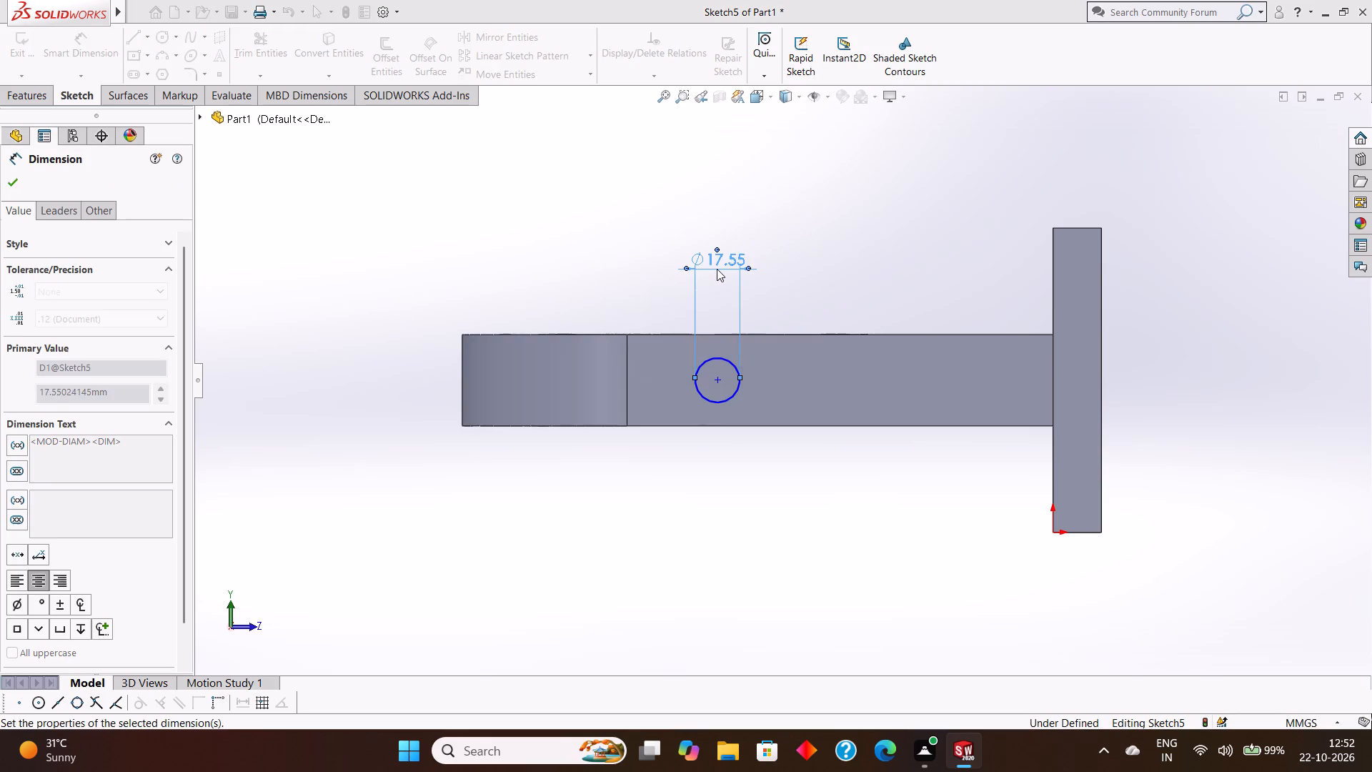
{"action": "left_click", "coordinate": [16, 185]}
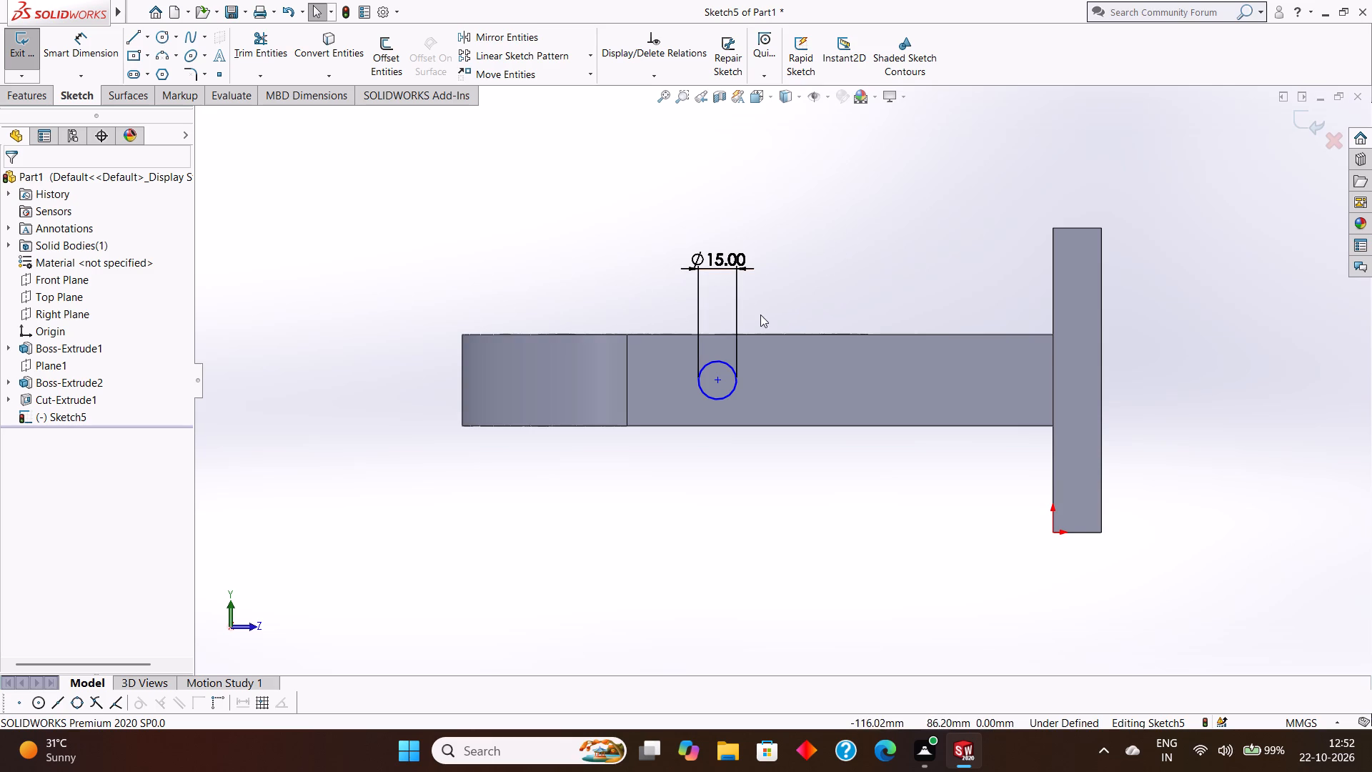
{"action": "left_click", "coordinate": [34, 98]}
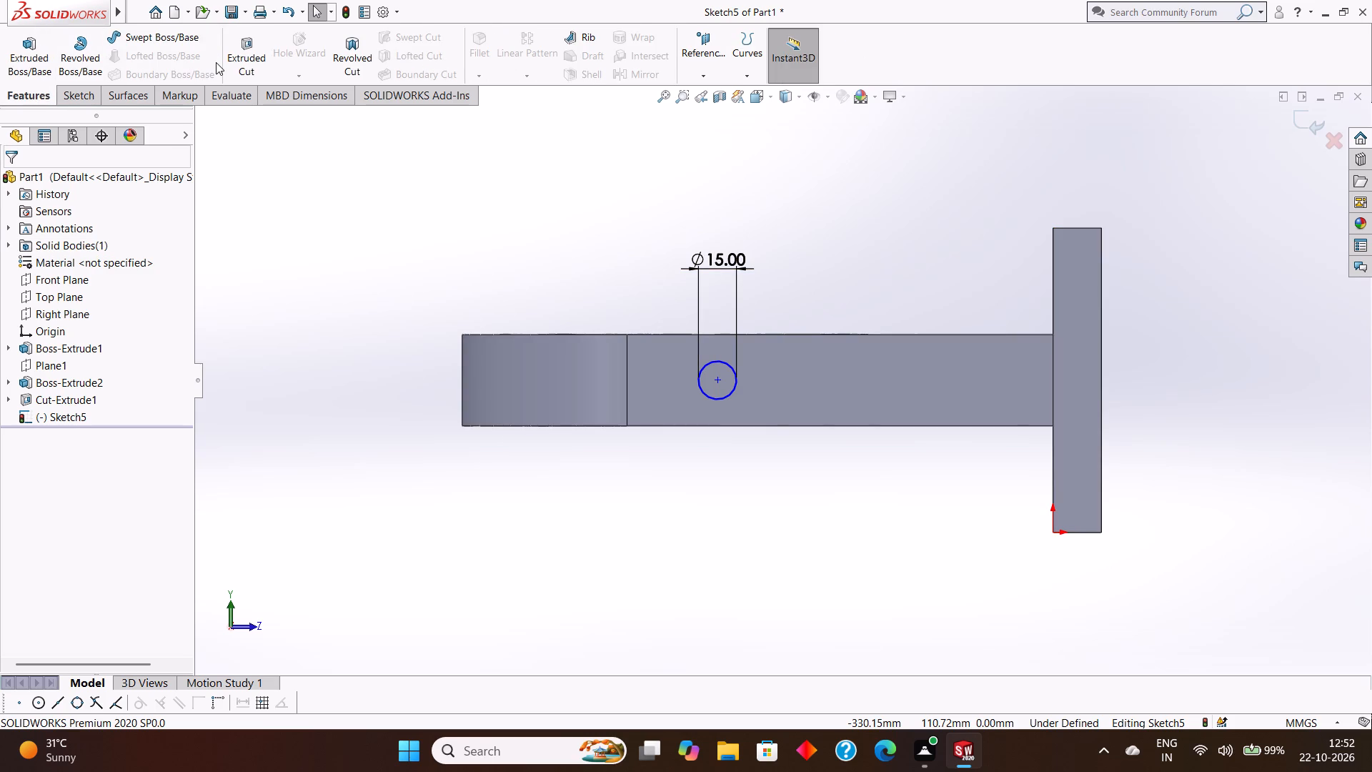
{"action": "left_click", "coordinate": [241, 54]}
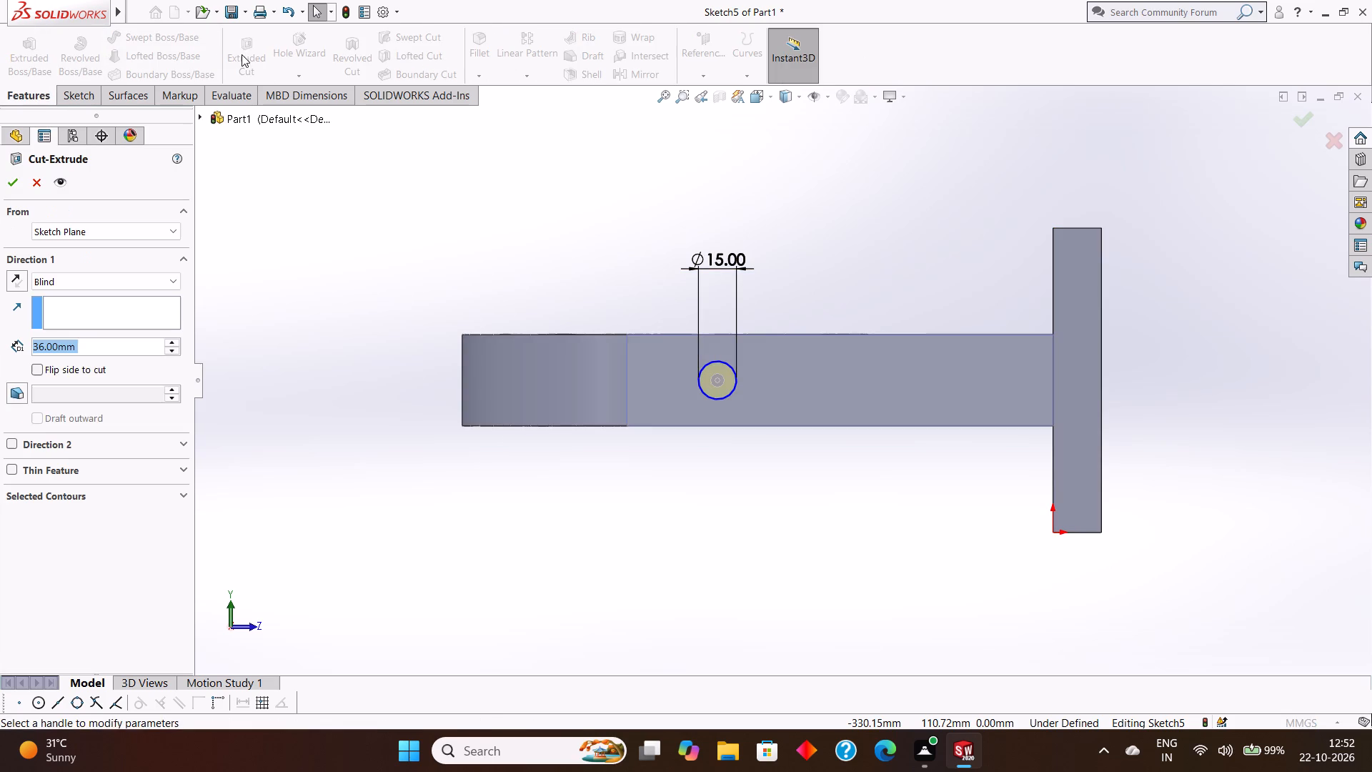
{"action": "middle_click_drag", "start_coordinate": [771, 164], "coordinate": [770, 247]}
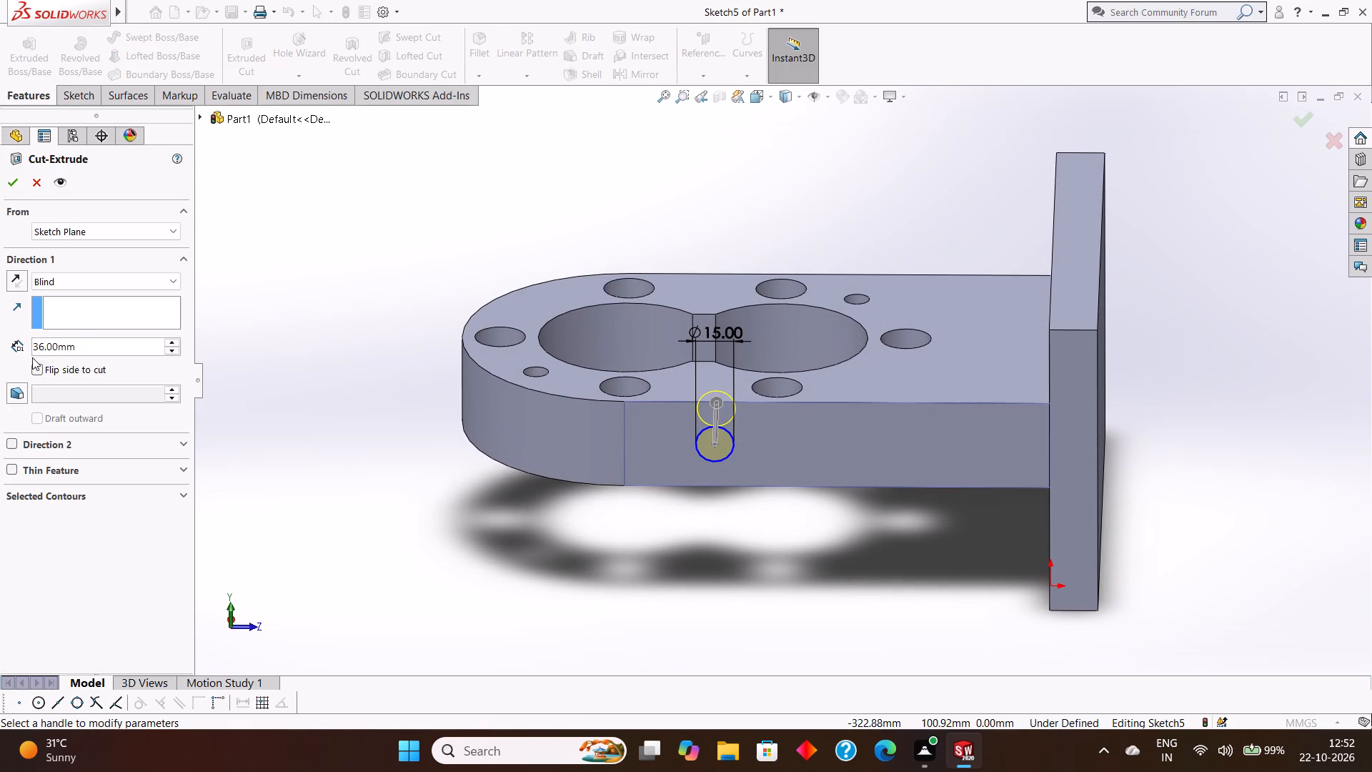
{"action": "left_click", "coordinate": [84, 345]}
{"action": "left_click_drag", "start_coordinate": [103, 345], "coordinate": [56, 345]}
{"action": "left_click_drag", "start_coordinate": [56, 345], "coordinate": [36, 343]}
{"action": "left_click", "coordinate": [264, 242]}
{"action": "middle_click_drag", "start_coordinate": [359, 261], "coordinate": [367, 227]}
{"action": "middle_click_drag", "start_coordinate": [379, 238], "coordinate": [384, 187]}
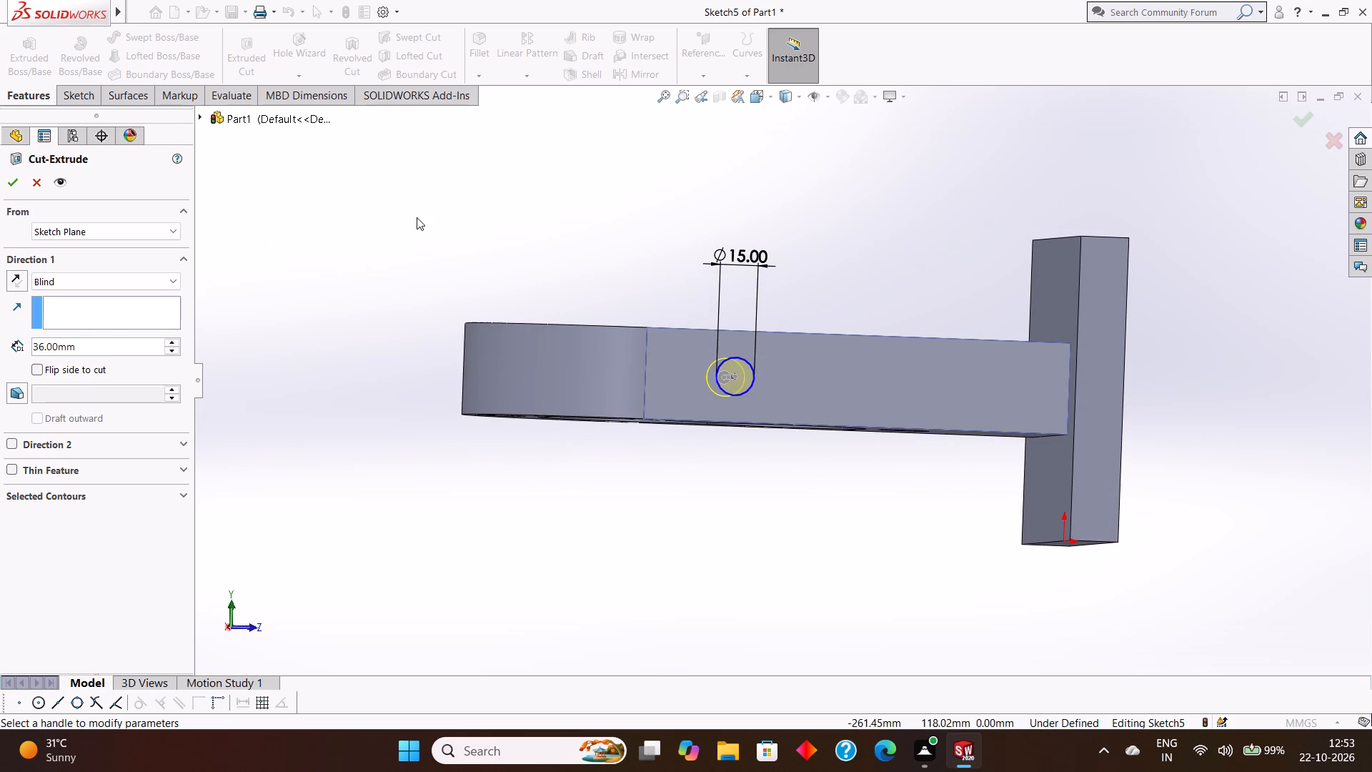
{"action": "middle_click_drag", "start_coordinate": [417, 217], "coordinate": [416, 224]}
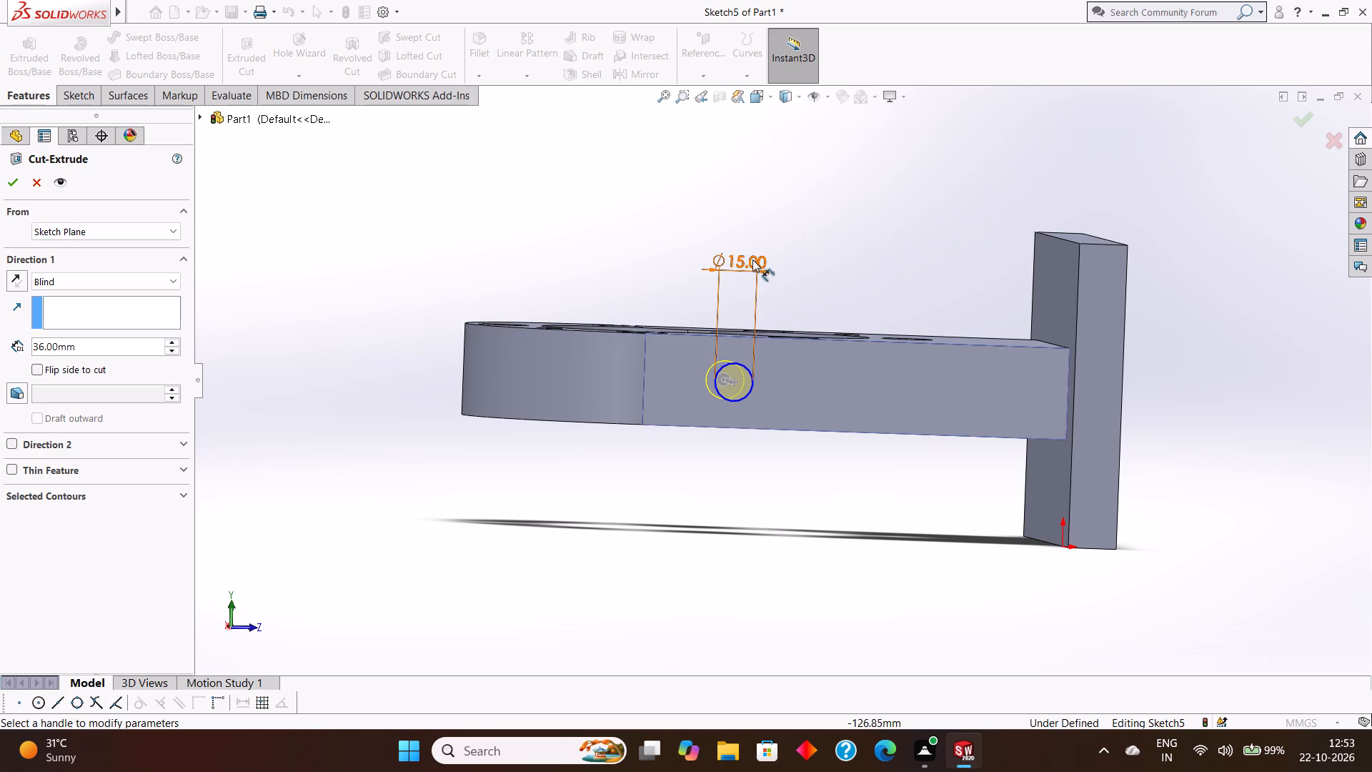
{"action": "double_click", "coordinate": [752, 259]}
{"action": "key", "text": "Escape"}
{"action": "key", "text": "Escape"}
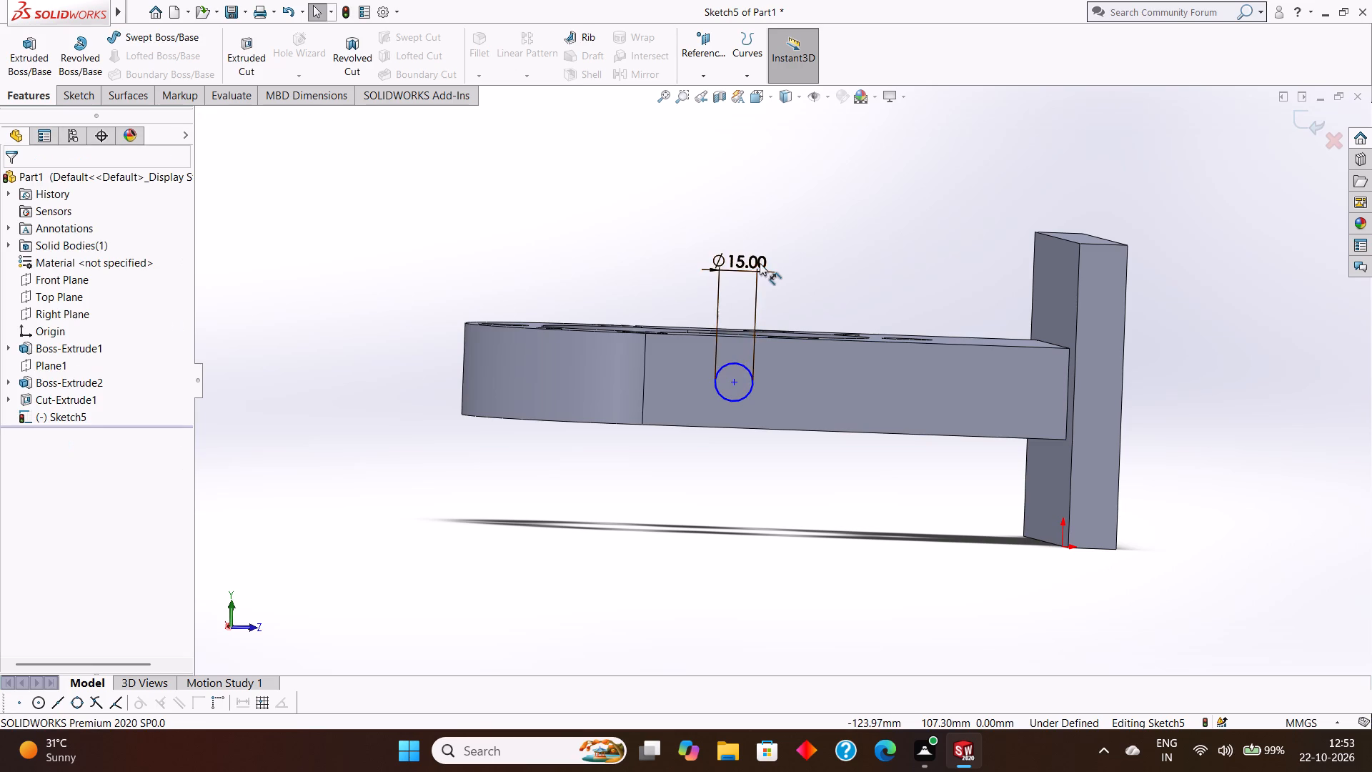
Set the side-face circle's diameter to 30 mm.
{"action": "double_click", "coordinate": [750, 261]}
{"action": "type", "text": "30"}
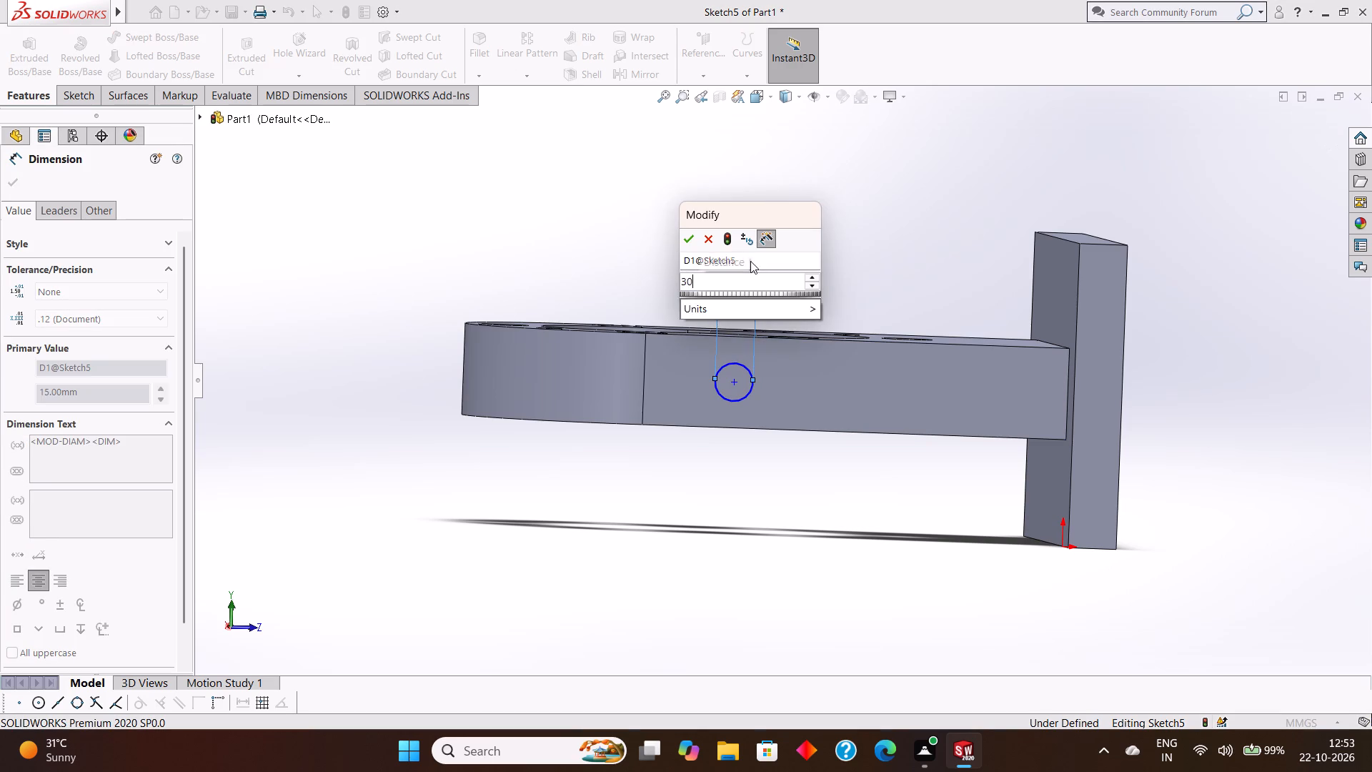
{"action": "key", "text": "Return"}
{"action": "middle_click_drag", "start_coordinate": [812, 265], "coordinate": [785, 234]}
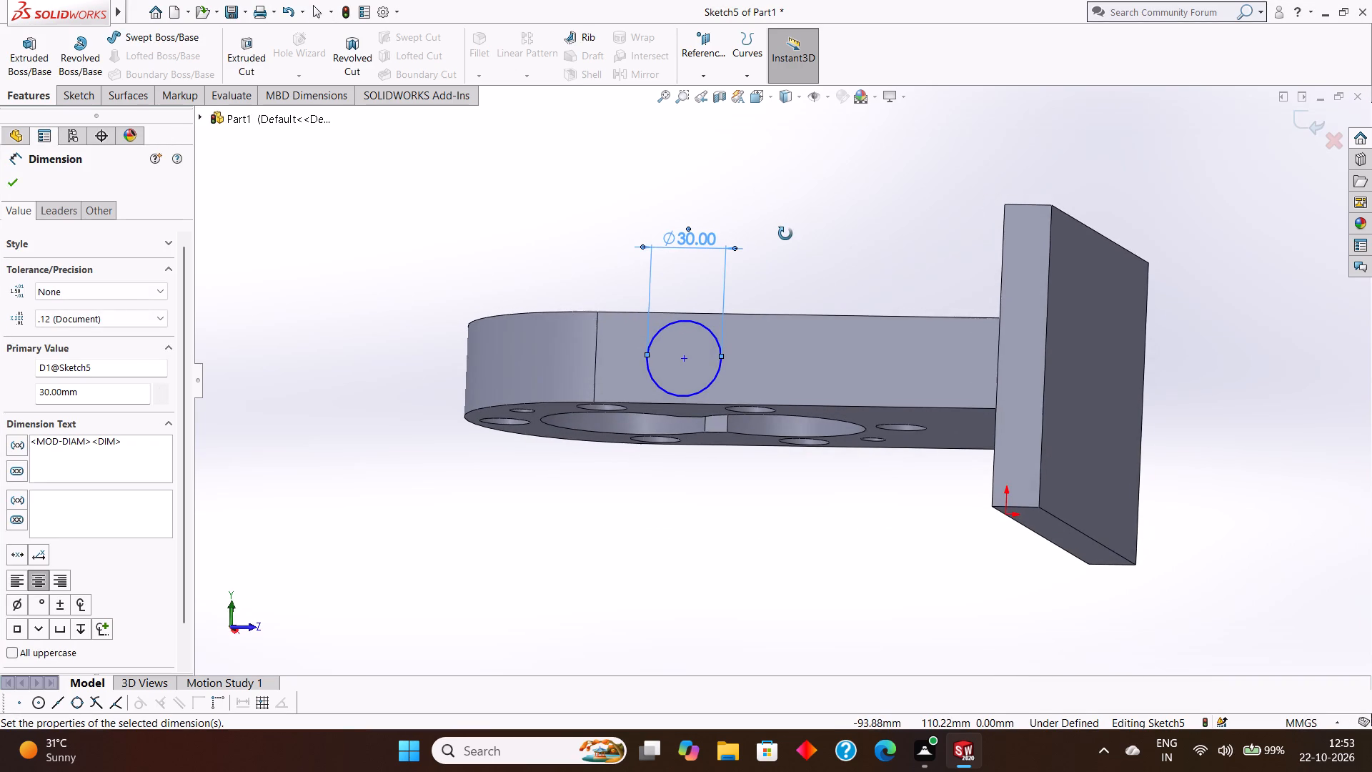
{"action": "middle_click_drag", "start_coordinate": [785, 234], "coordinate": [793, 239]}
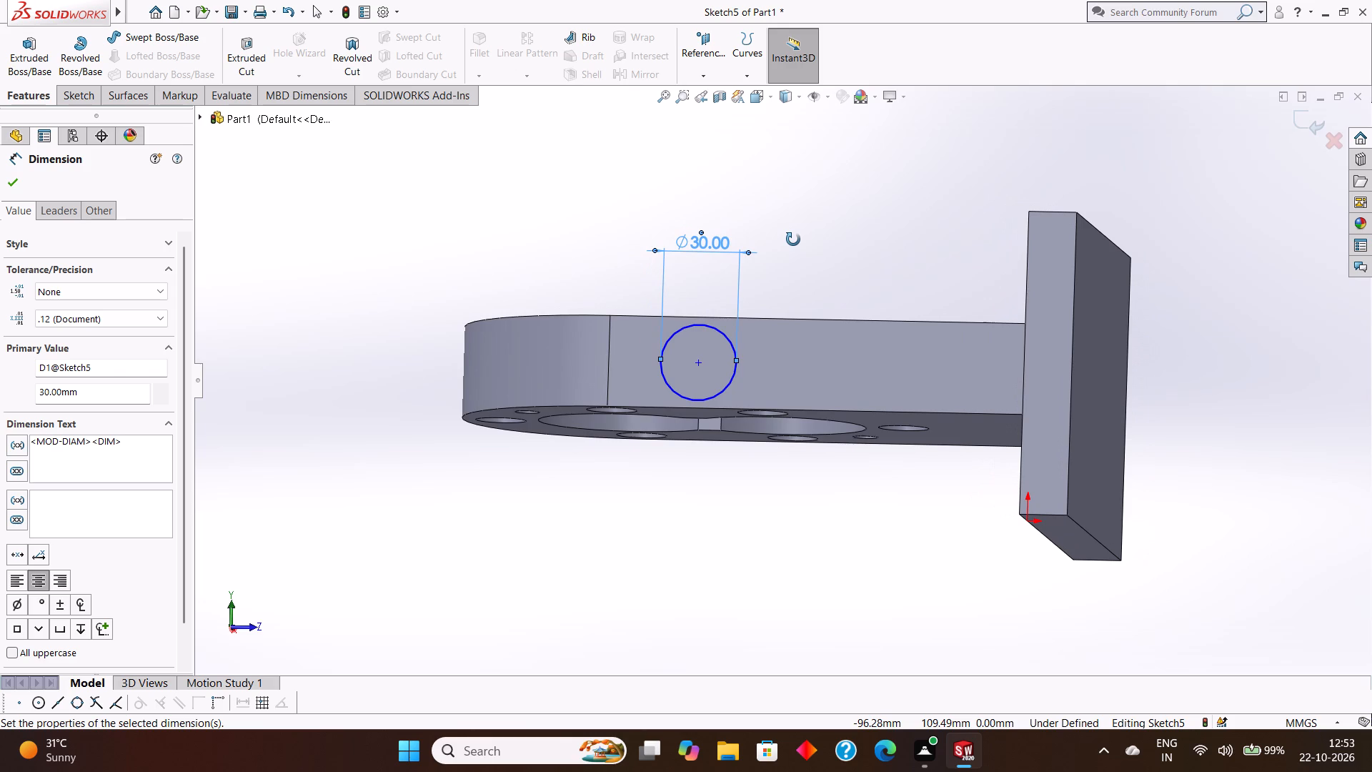
{"action": "middle_click_drag", "start_coordinate": [793, 239], "coordinate": [792, 241]}
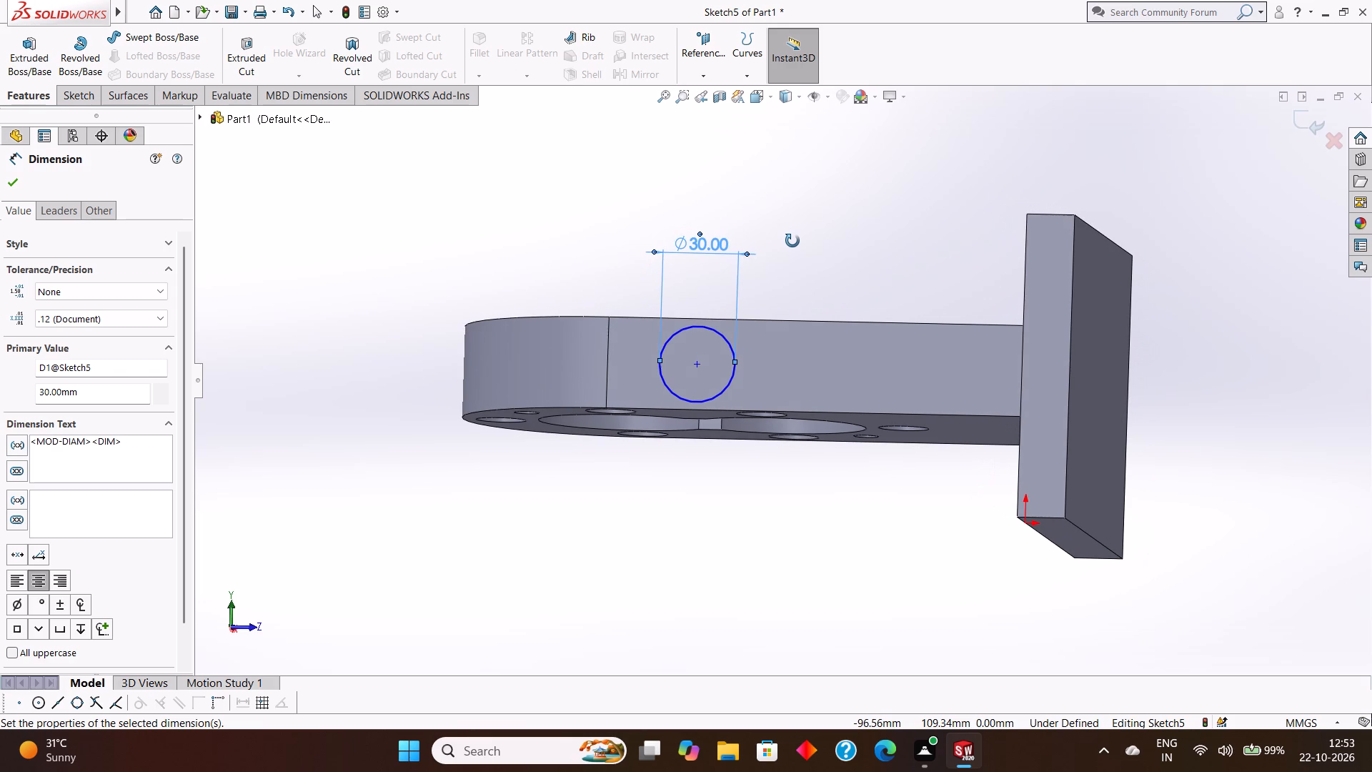
{"action": "middle_click_drag", "start_coordinate": [792, 241], "coordinate": [793, 242]}
{"action": "left_click", "coordinate": [19, 184]}
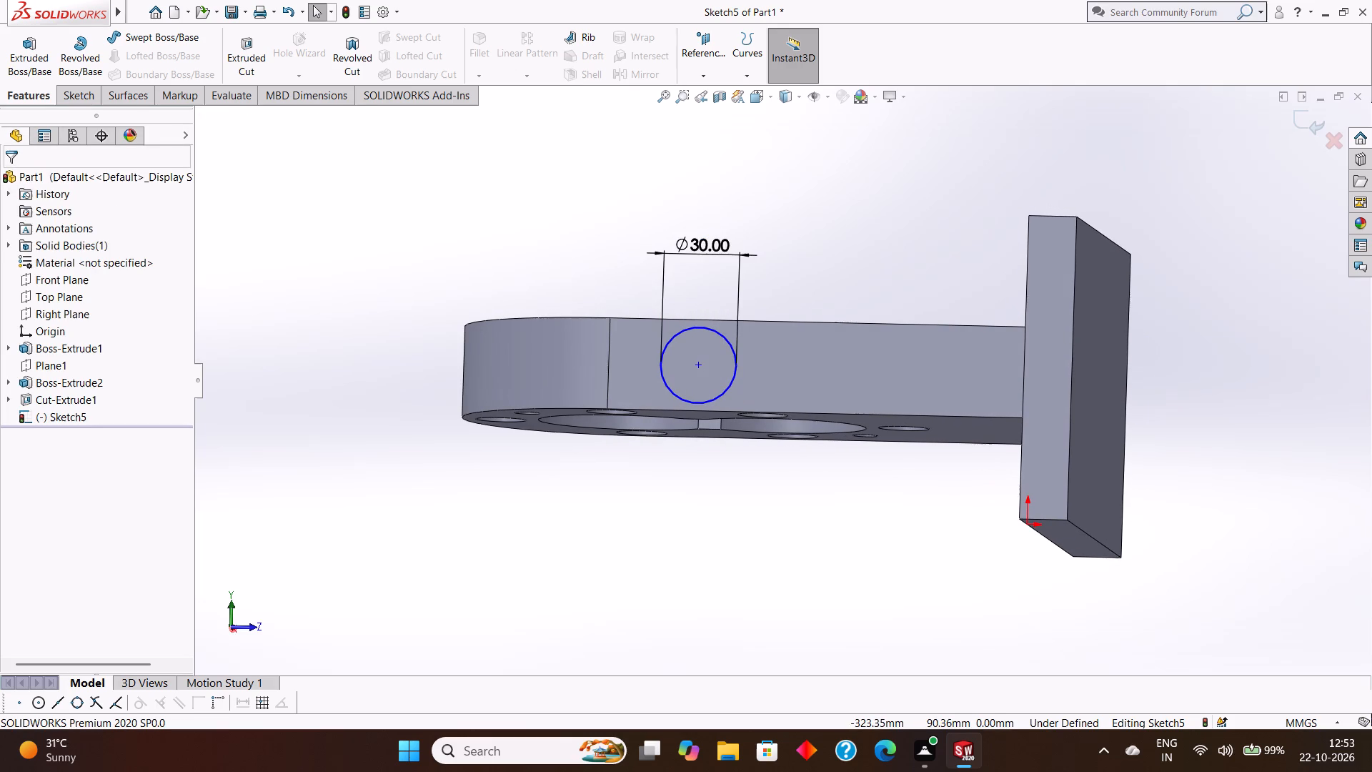
Cut the 30 mm circle sideways through the upright with an Extruded Cut set to Through All.
{"action": "left_click", "coordinate": [84, 94]}
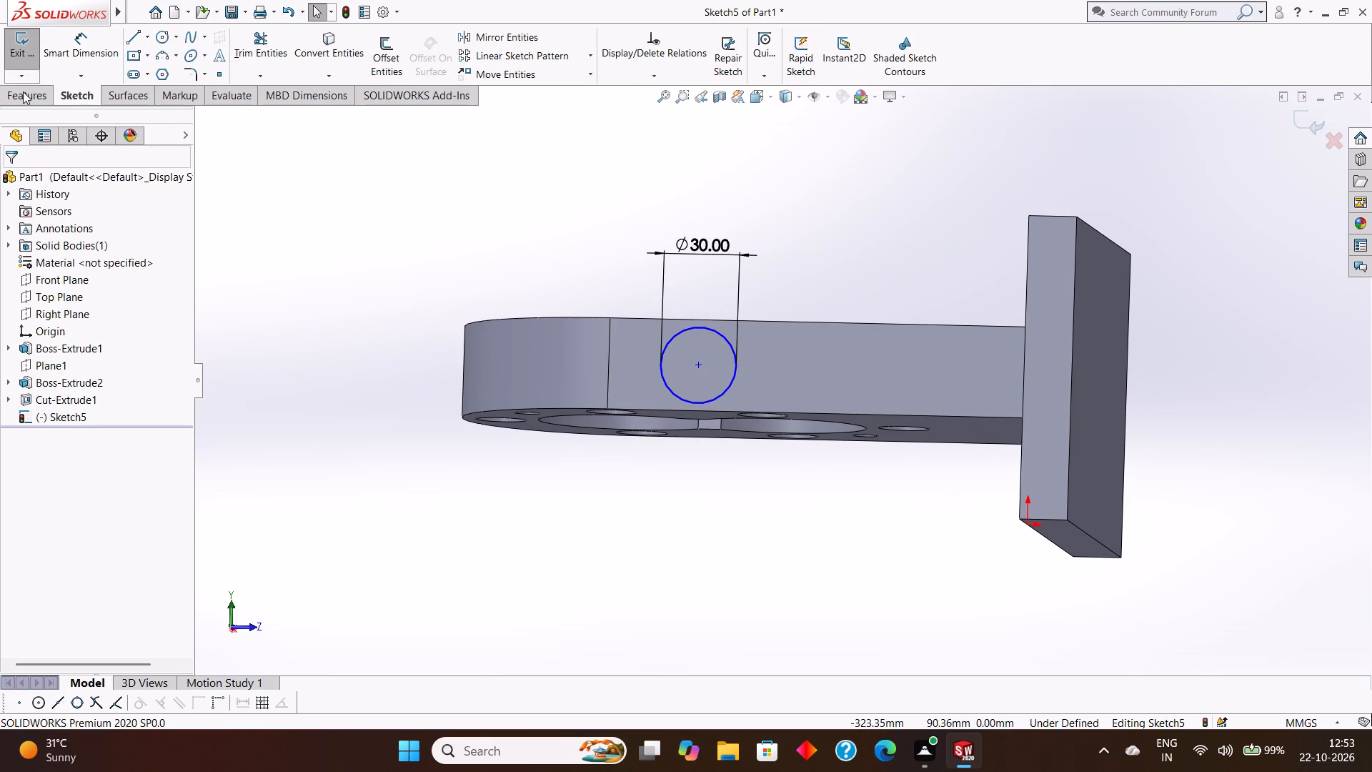
{"action": "left_click", "coordinate": [23, 91]}
{"action": "left_click", "coordinate": [236, 56]}
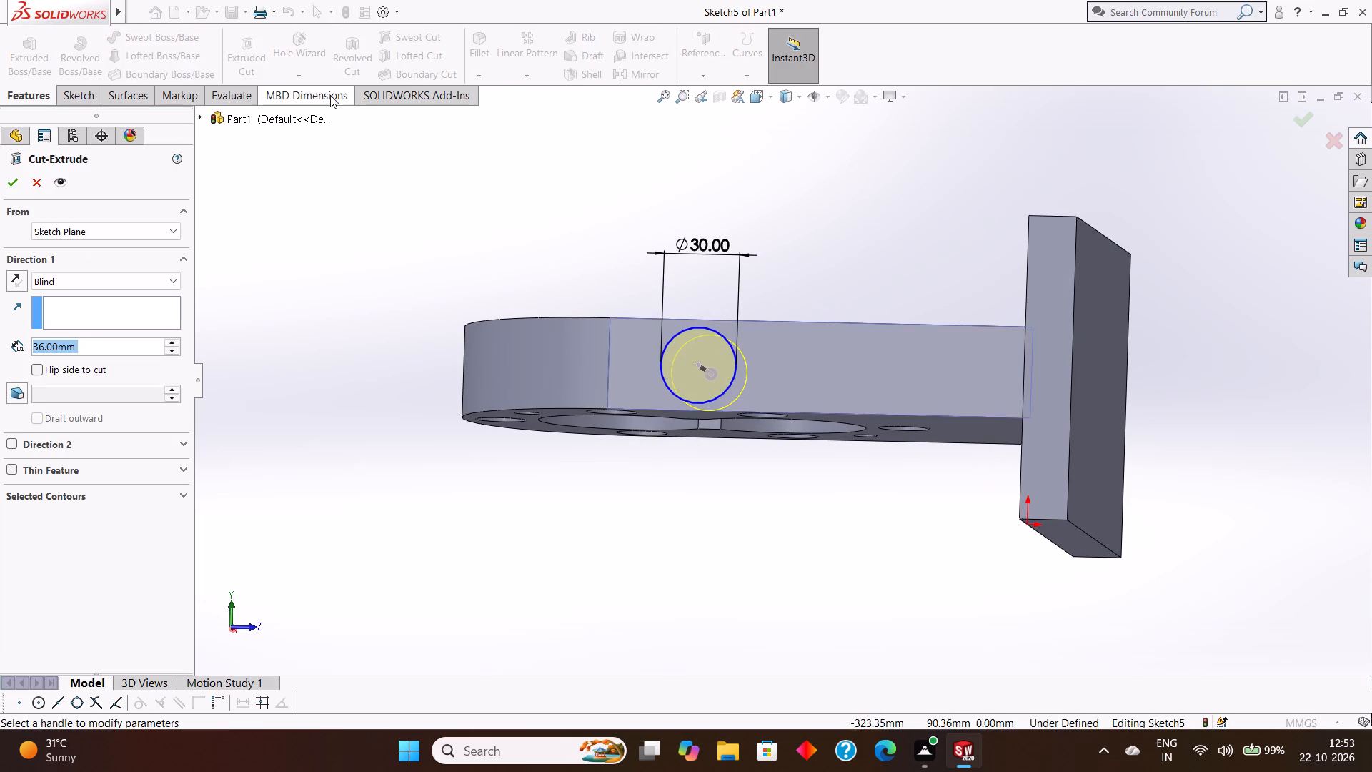
{"action": "middle_click_drag", "start_coordinate": [373, 125], "coordinate": [360, 268]}
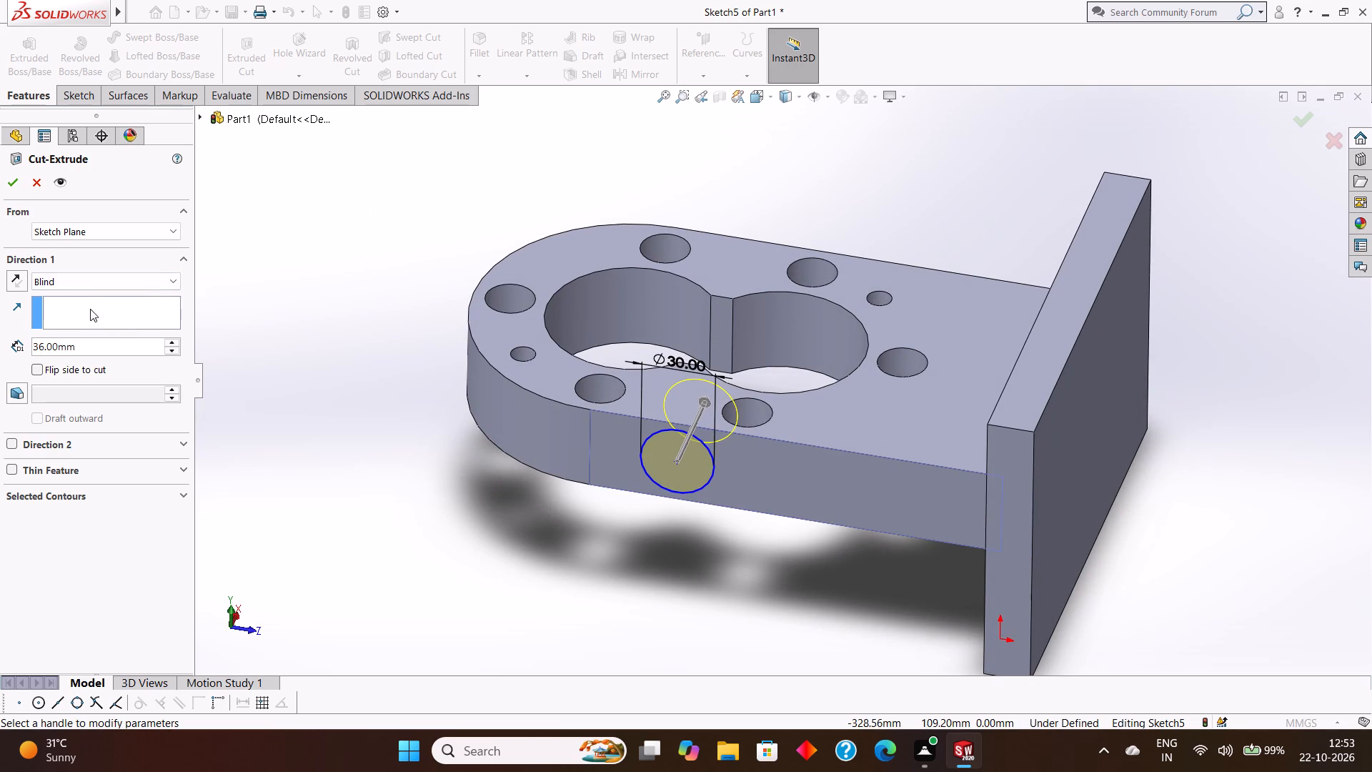
{"action": "left_click", "coordinate": [86, 287]}
{"action": "left_click", "coordinate": [78, 313]}
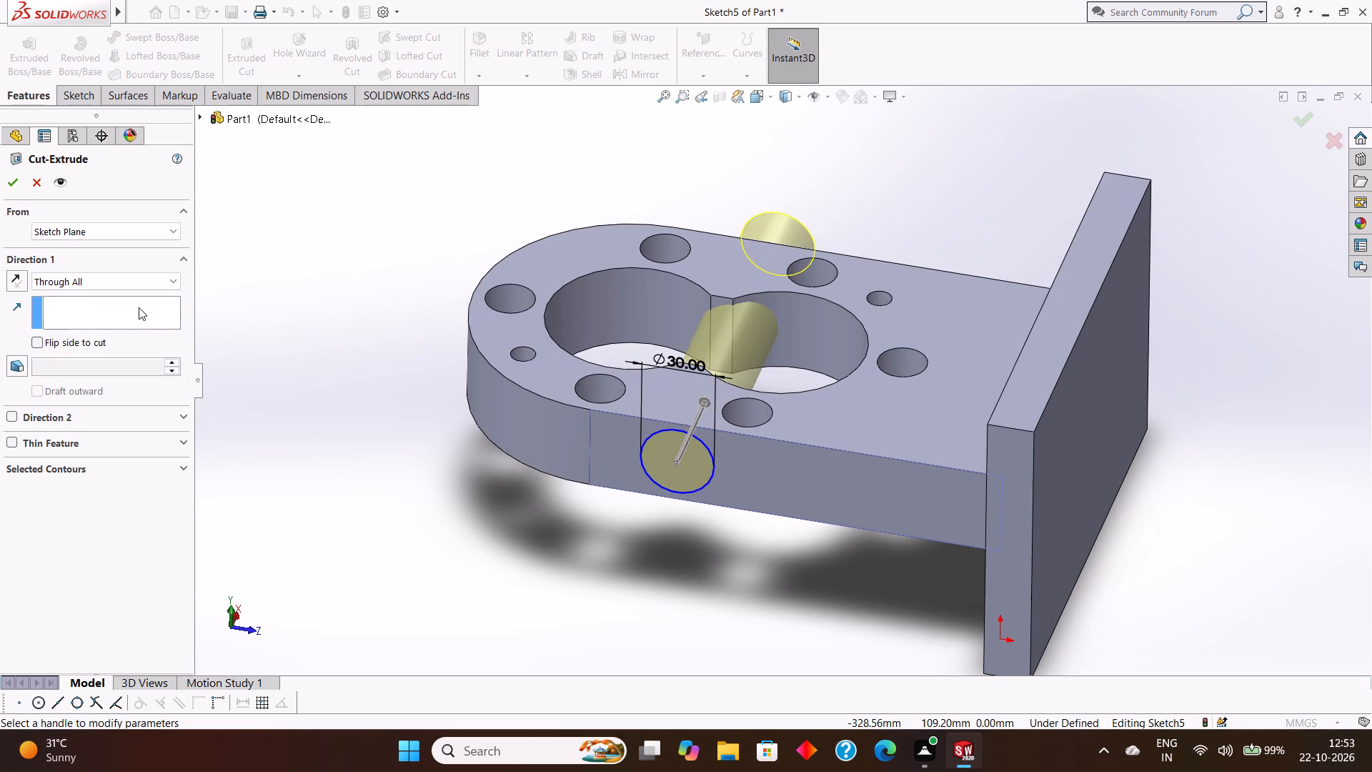
{"action": "left_click", "coordinate": [16, 180]}
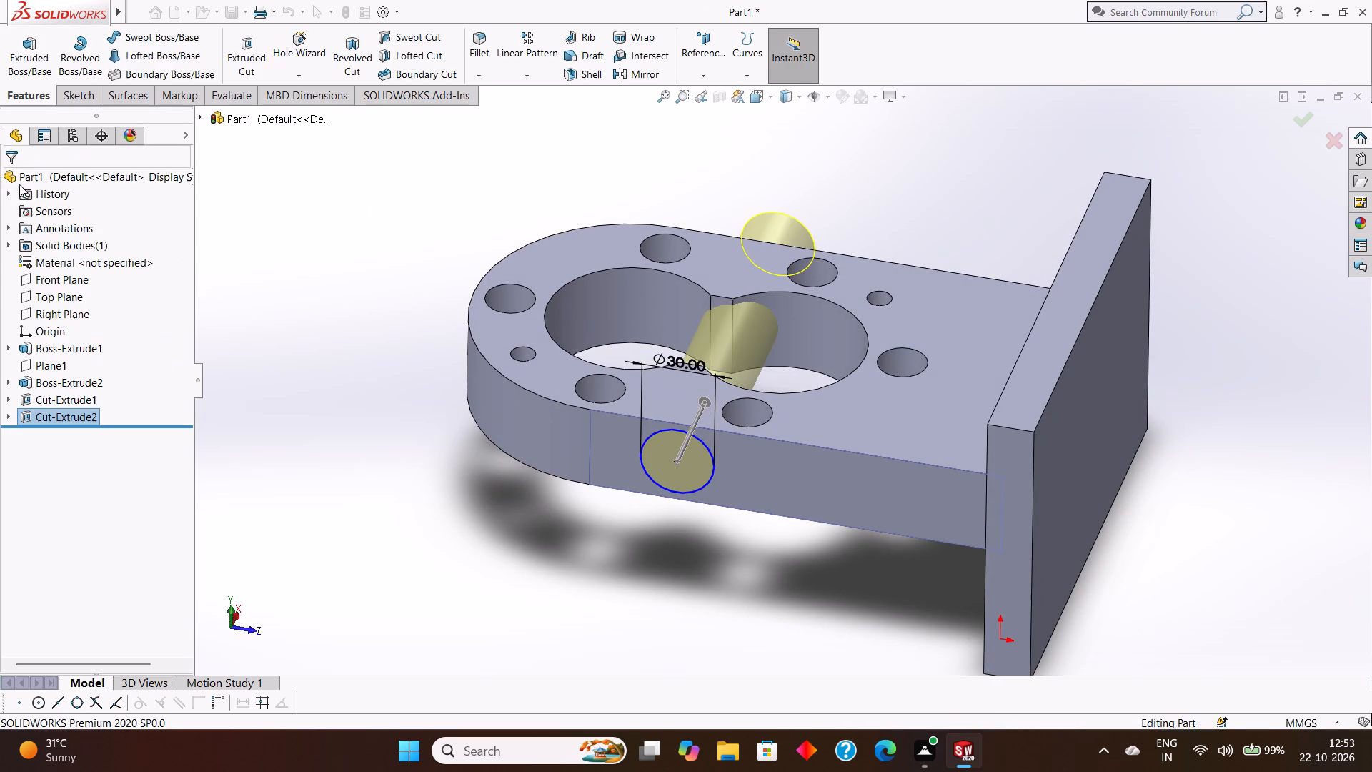
{"action": "left_click", "coordinate": [240, 195]}
Start a new sketch on the base plate's large face from which the upright rises.
{"action": "middle_click_drag", "start_coordinate": [351, 204], "coordinate": [479, 136]}
{"action": "middle_click_drag", "start_coordinate": [466, 279], "coordinate": [462, 244]}
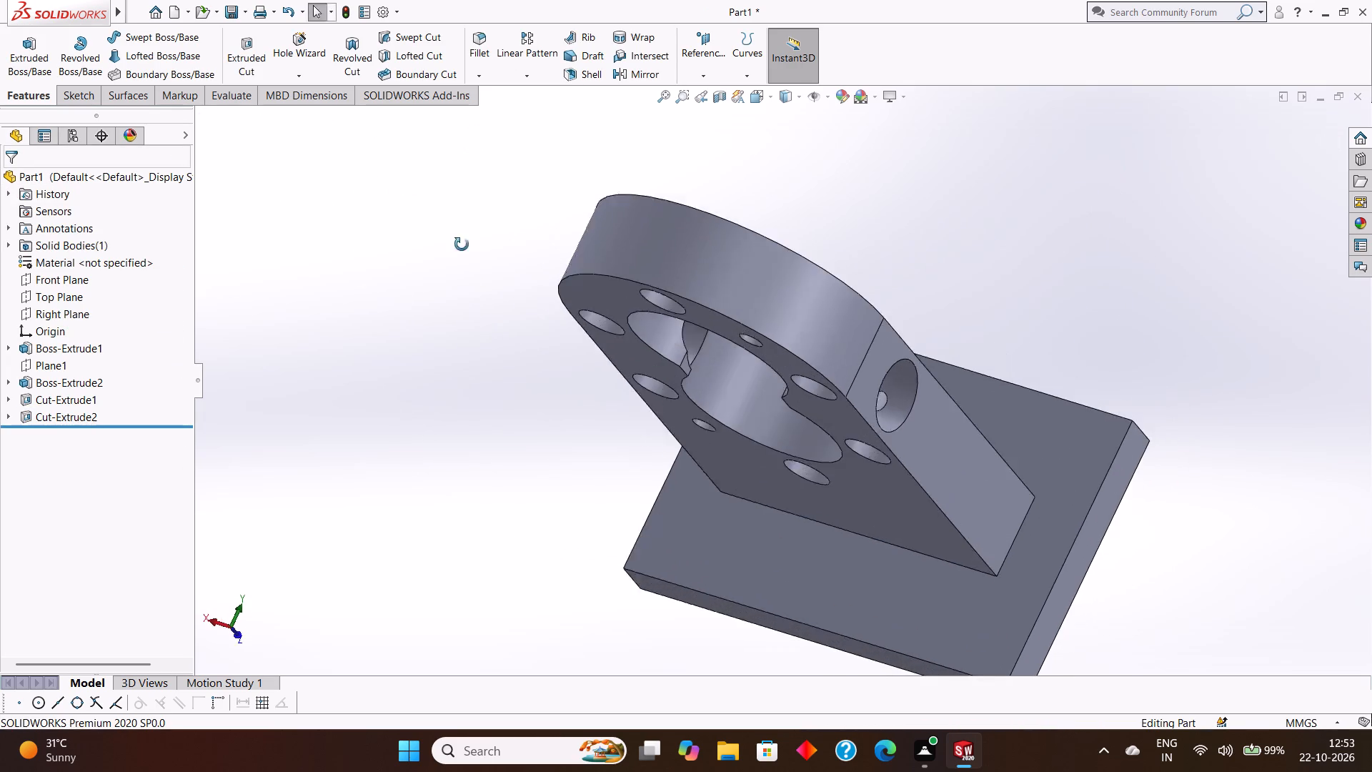
{"action": "middle_click_drag", "start_coordinate": [462, 244], "coordinate": [233, 294]}
{"action": "middle_click_drag", "start_coordinate": [932, 289], "coordinate": [929, 301]}
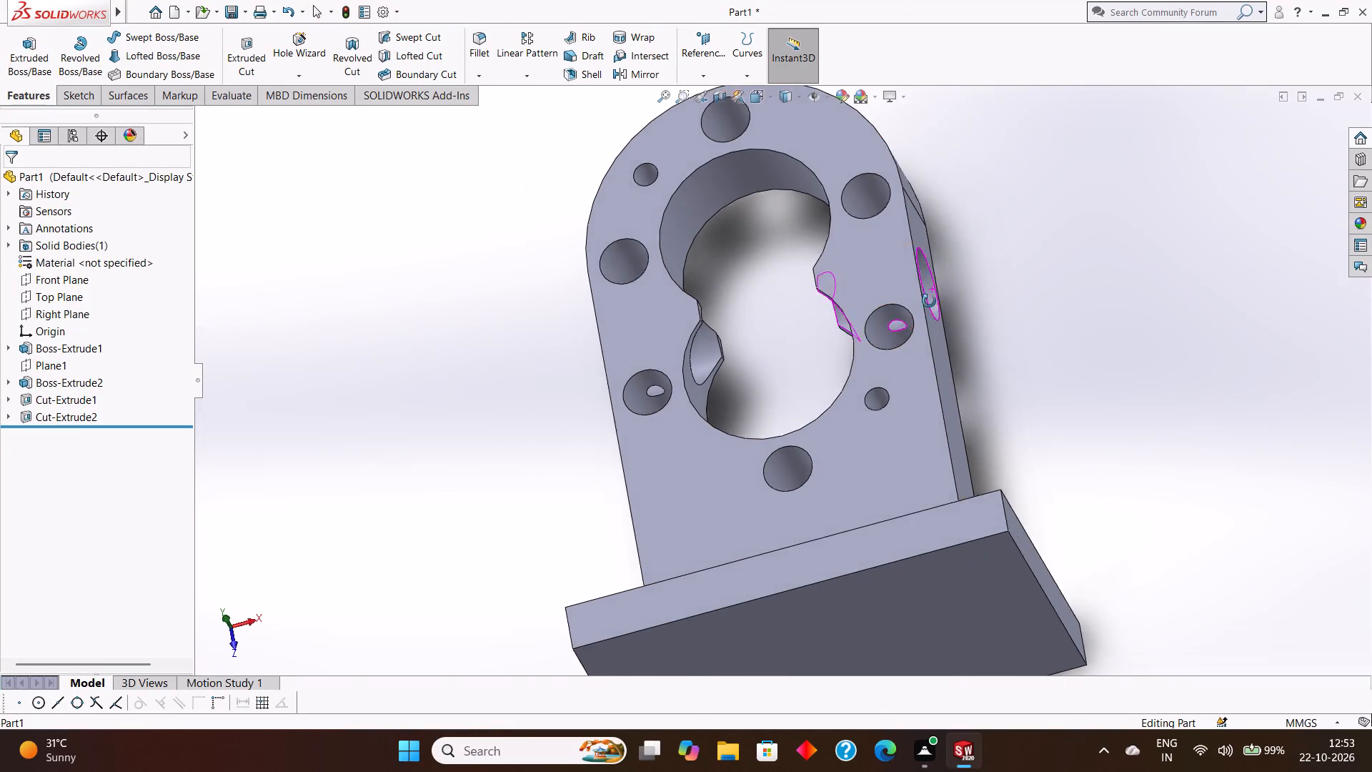
{"action": "middle_click_drag", "start_coordinate": [929, 301], "coordinate": [941, 405]}
{"action": "scroll", "coordinate": [954, 407], "scroll_direction": "up", "scroll_amount": 2}
{"action": "middle_click_drag", "start_coordinate": [1040, 390], "coordinate": [1025, 518]}
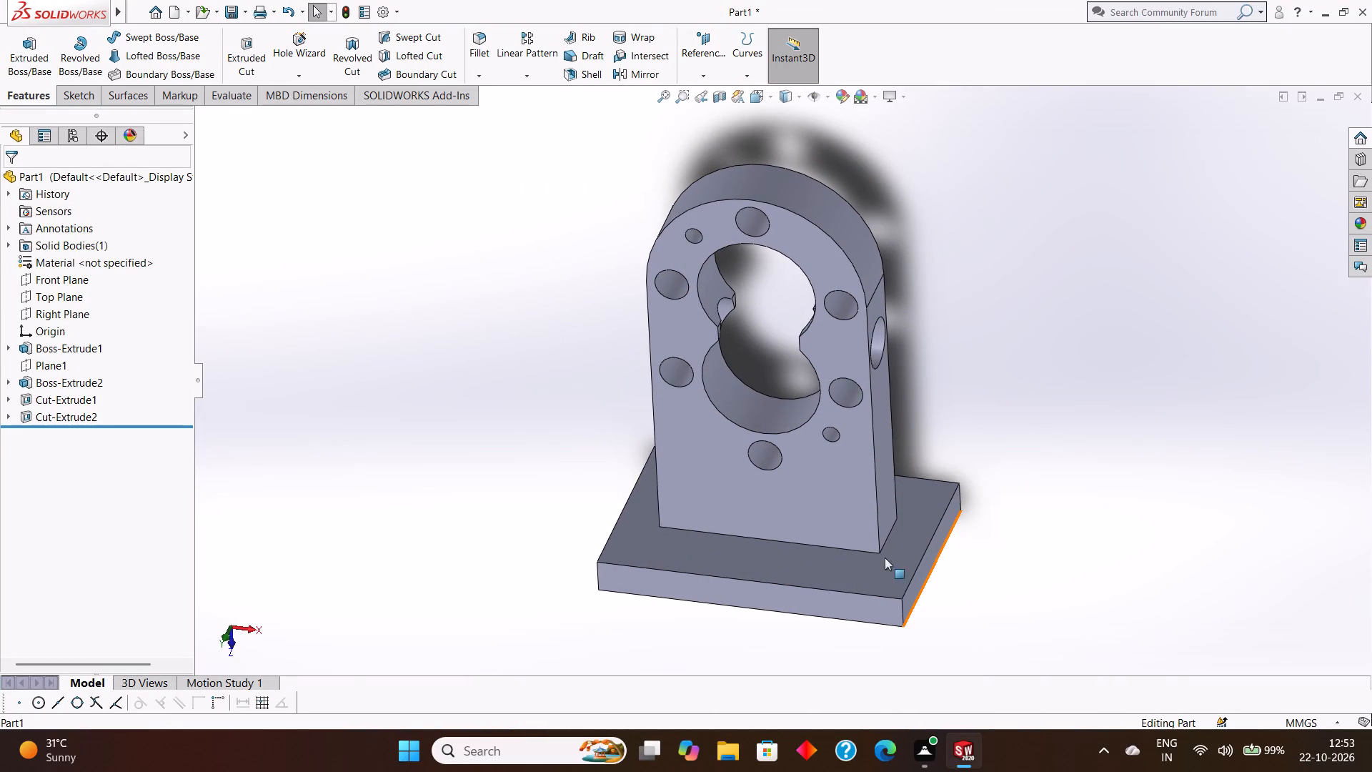
{"action": "left_click", "coordinate": [812, 564]}
{"action": "left_click", "coordinate": [875, 523]}
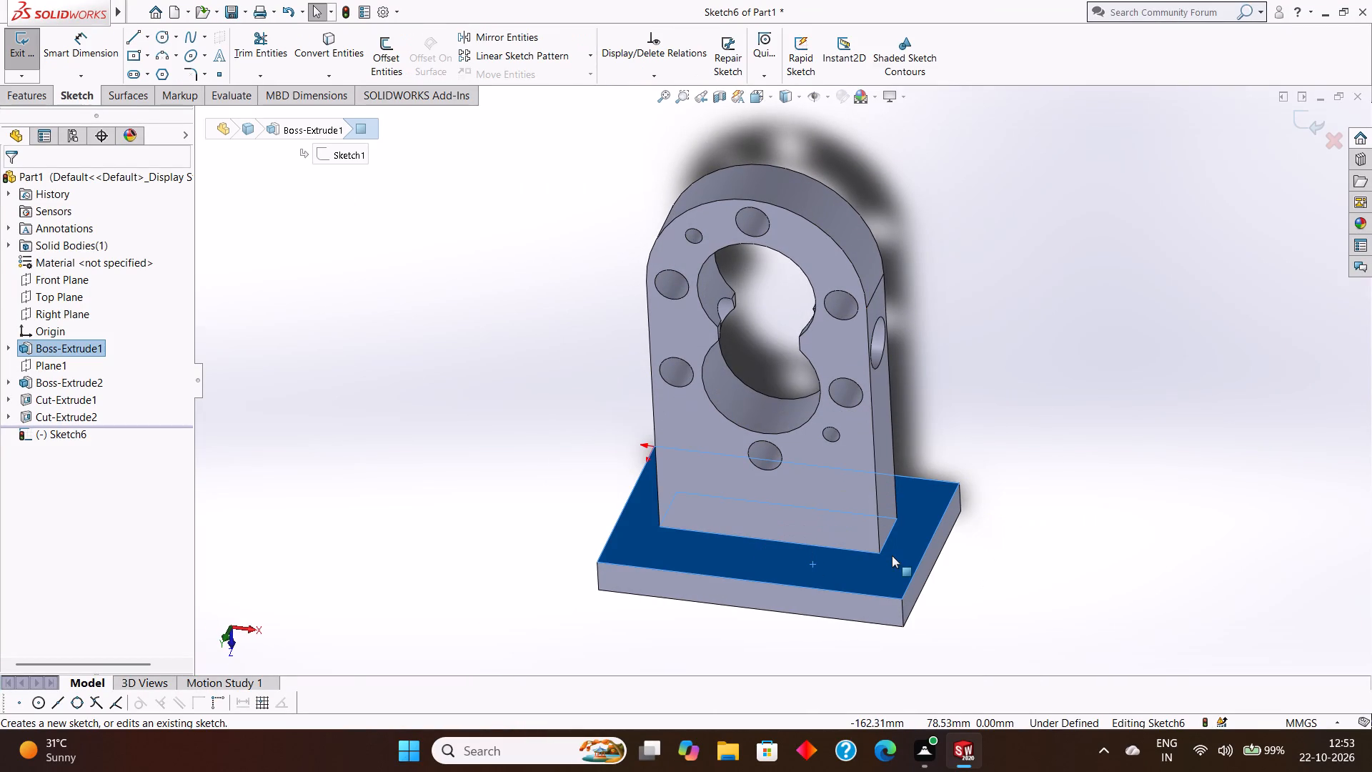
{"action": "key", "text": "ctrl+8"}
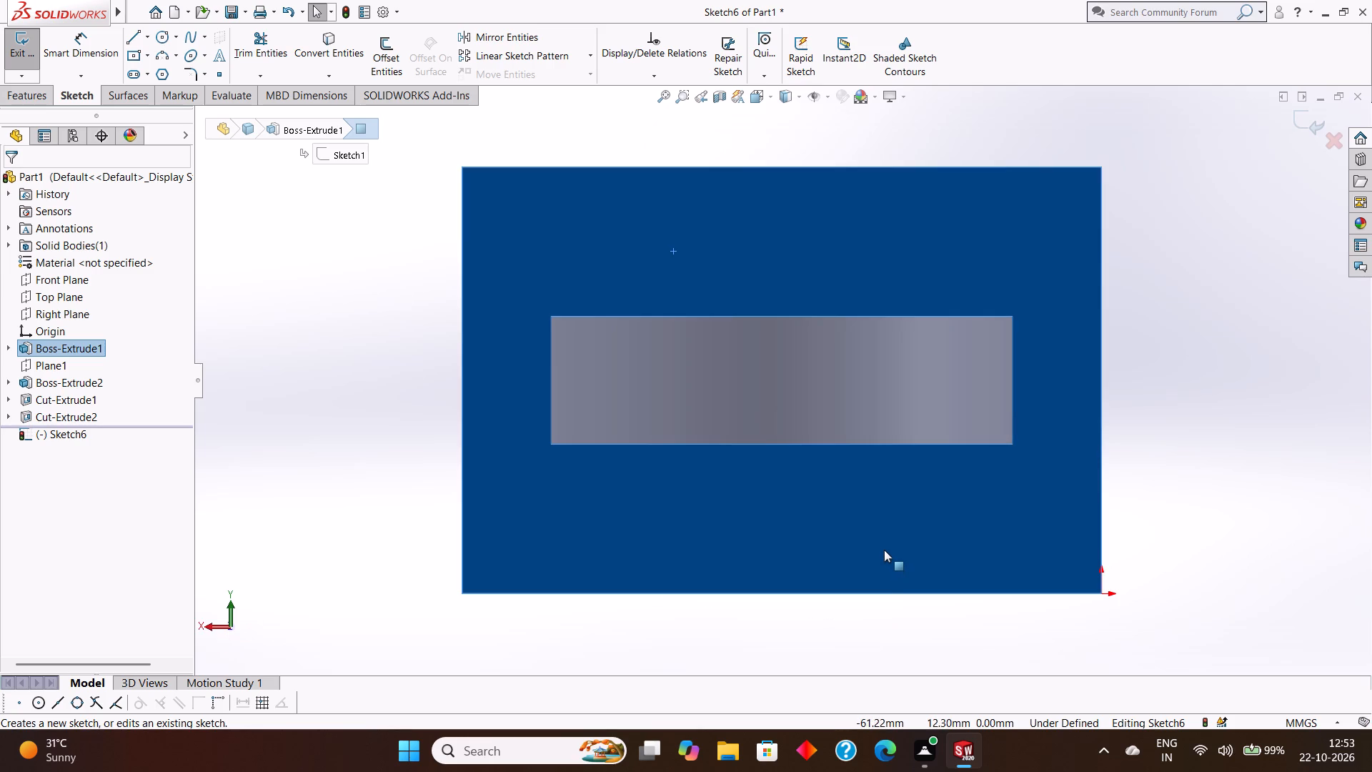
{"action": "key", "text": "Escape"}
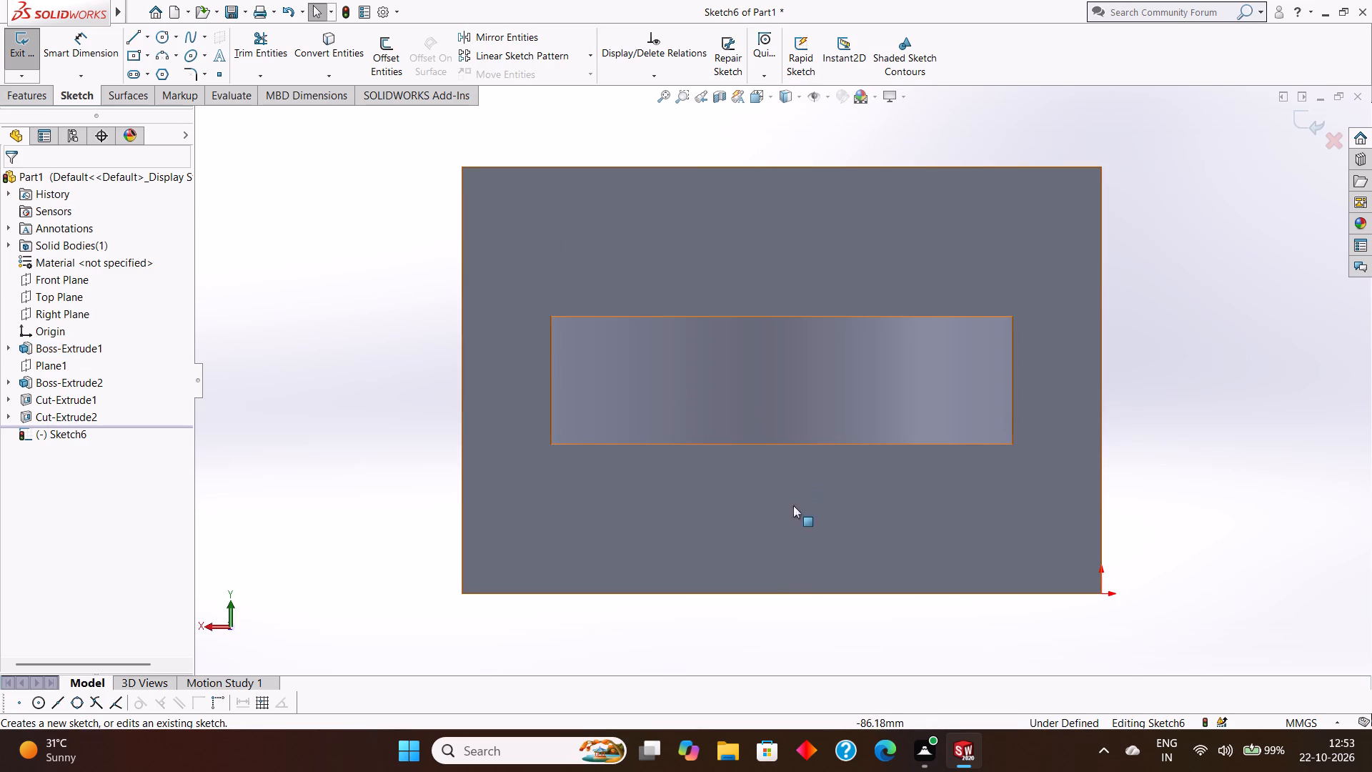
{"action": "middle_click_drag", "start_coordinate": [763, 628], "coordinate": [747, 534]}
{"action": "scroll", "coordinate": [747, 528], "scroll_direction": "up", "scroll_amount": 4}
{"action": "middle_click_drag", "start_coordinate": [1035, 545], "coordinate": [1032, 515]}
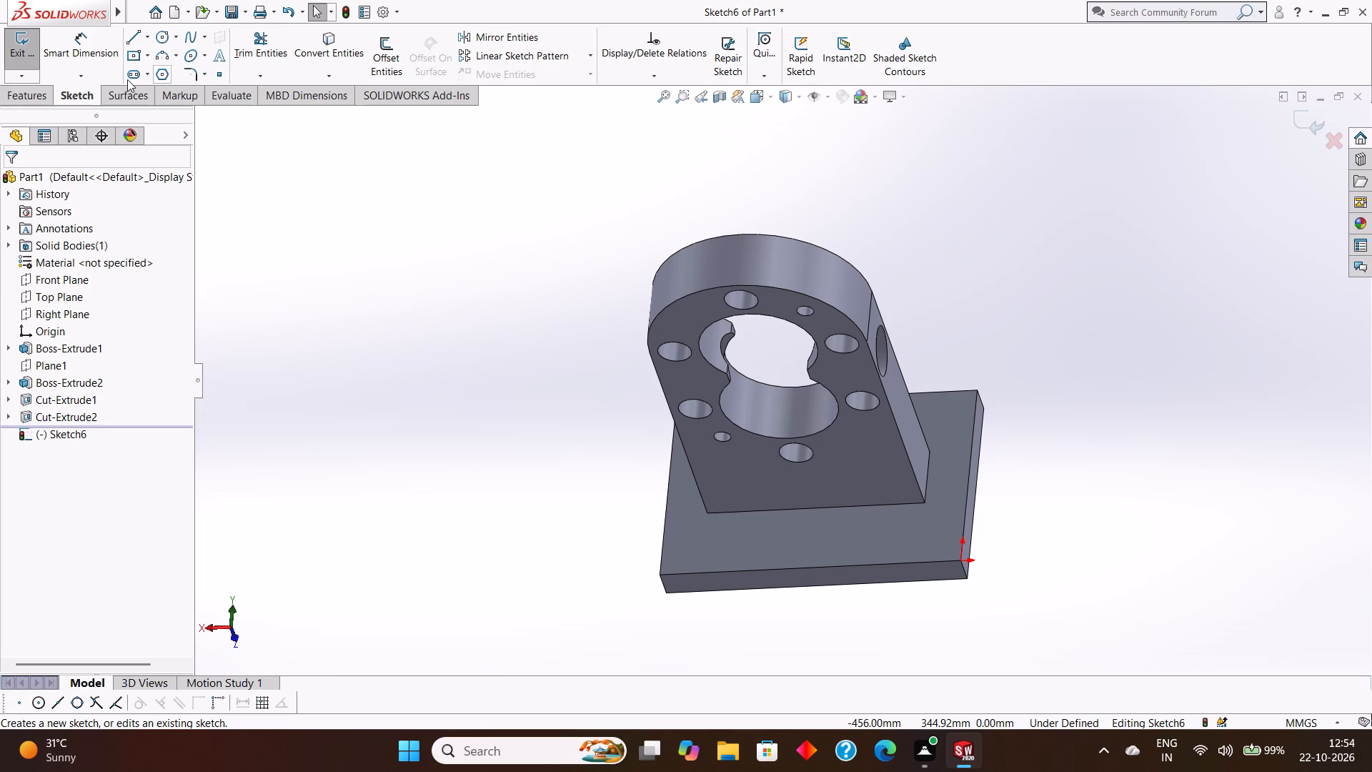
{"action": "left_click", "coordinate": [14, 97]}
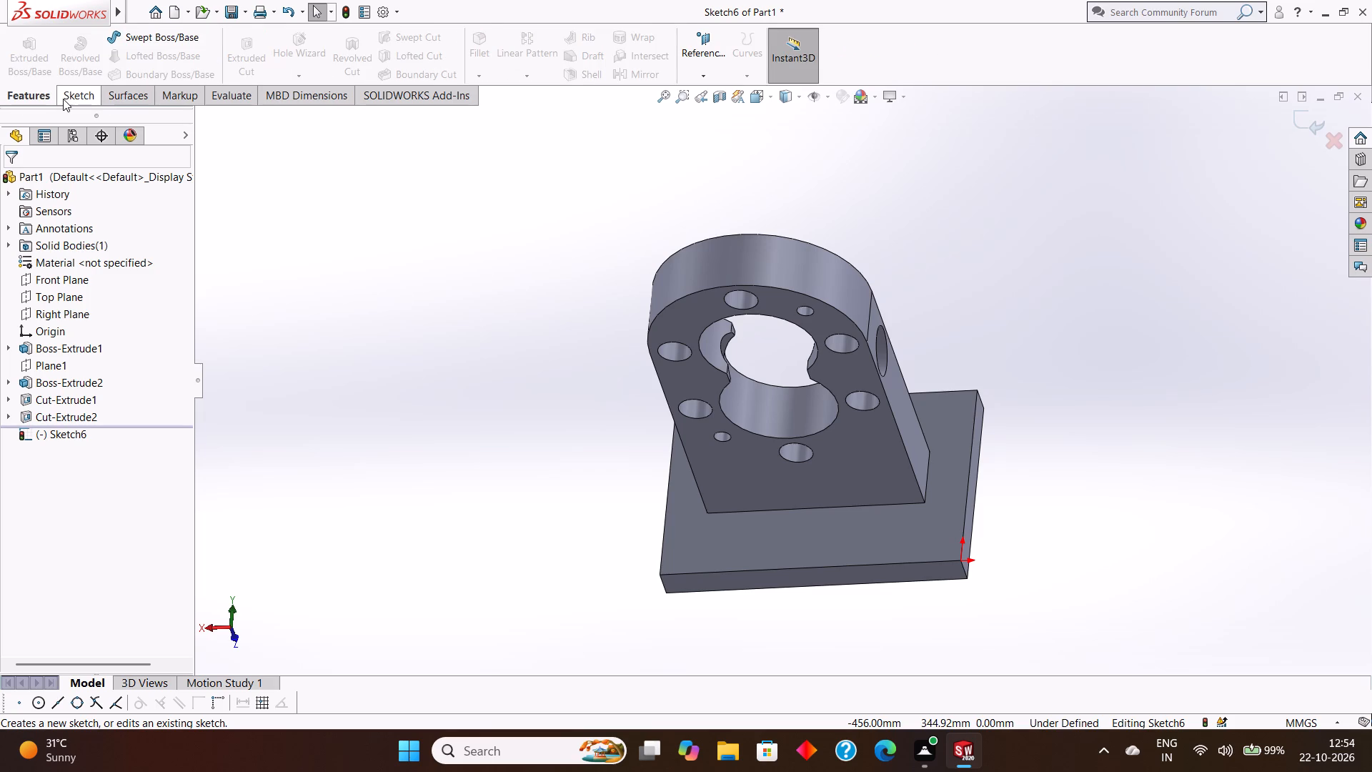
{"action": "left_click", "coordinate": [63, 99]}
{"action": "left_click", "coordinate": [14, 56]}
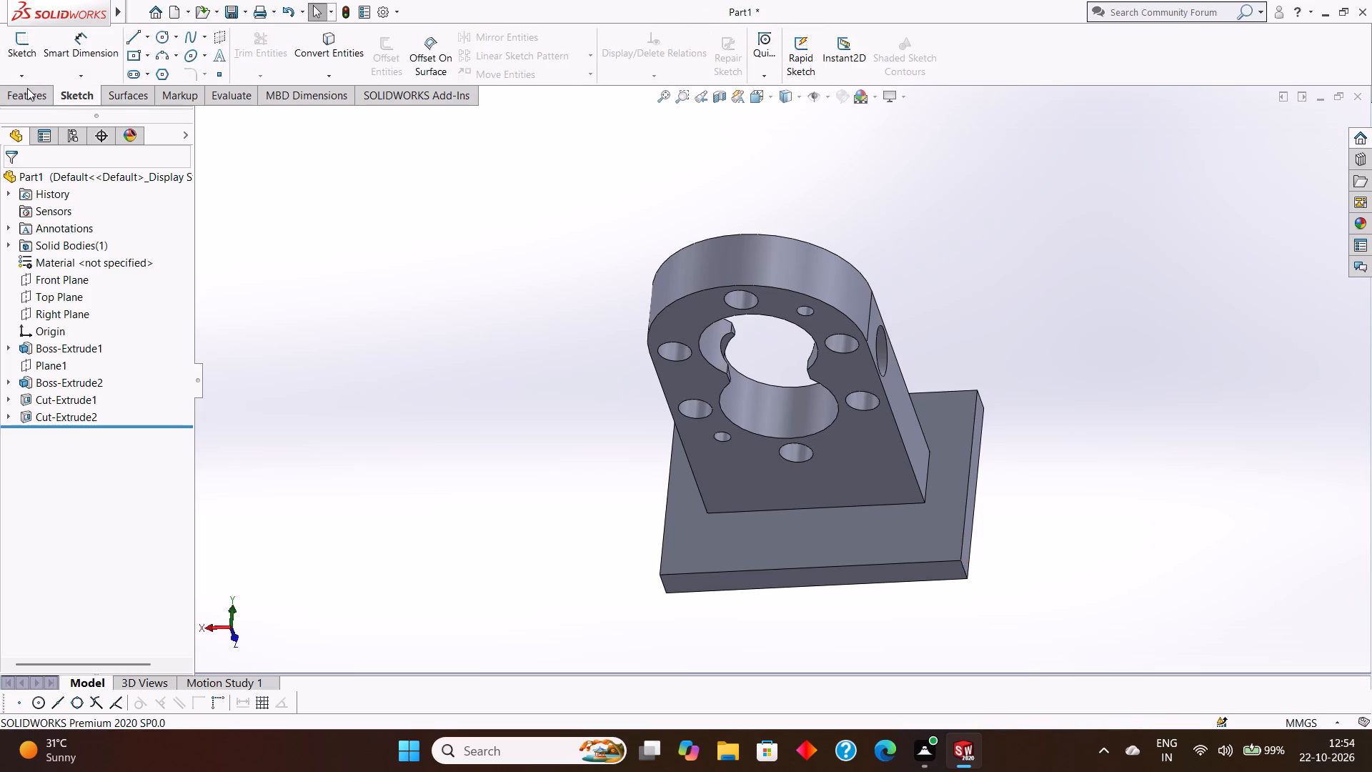
Fillet the four short corner edges of the base plate with a symmetric 15 mm radius.
{"action": "left_click", "coordinate": [27, 88]}
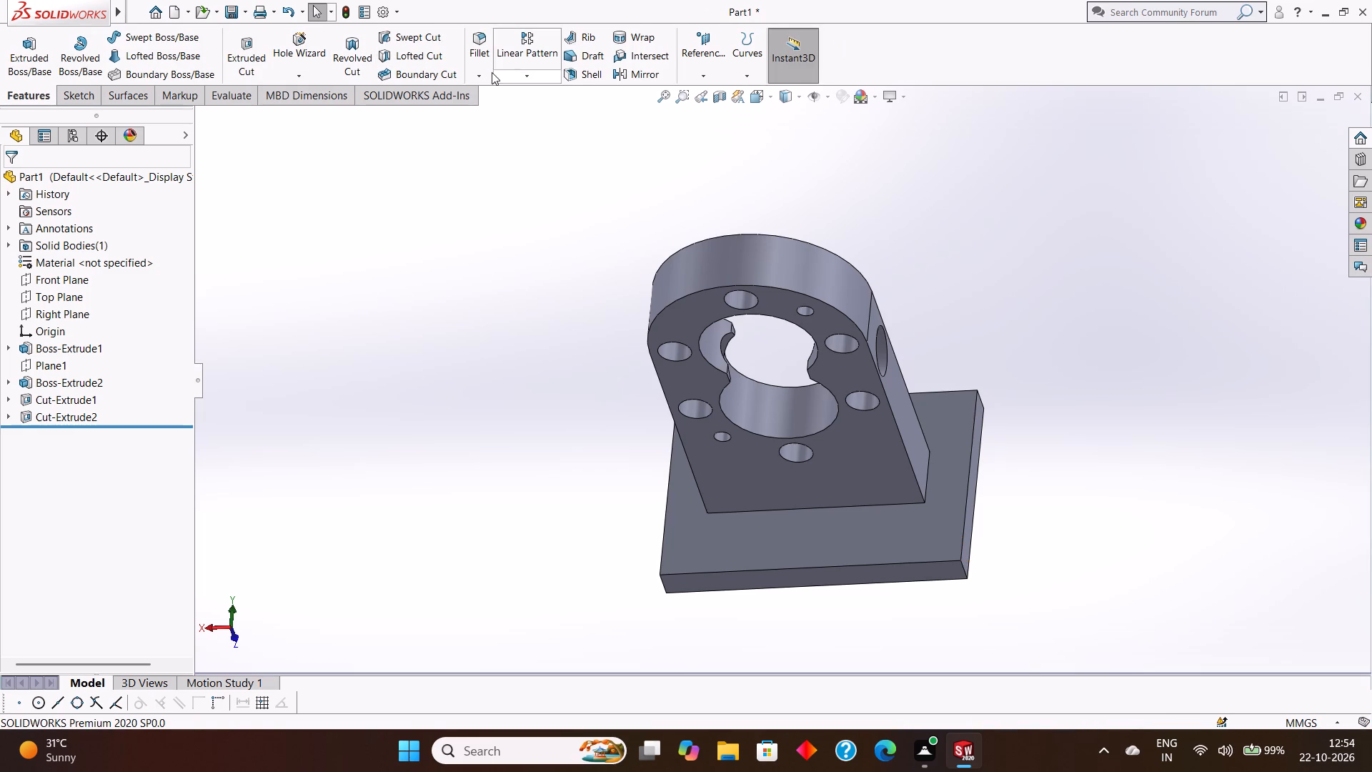
{"action": "left_click", "coordinate": [484, 76]}
{"action": "left_click", "coordinate": [498, 89]}
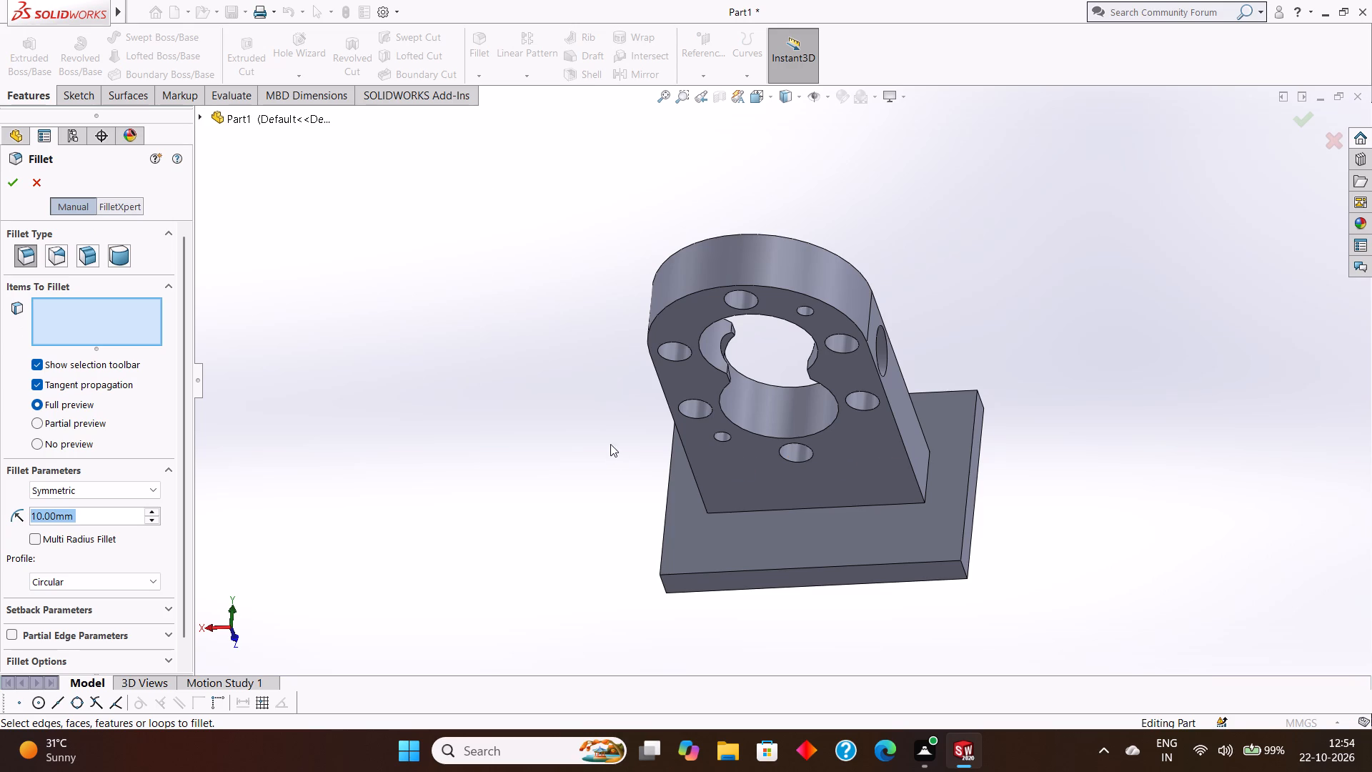
{"action": "middle_click_drag", "start_coordinate": [597, 429], "coordinate": [612, 425]}
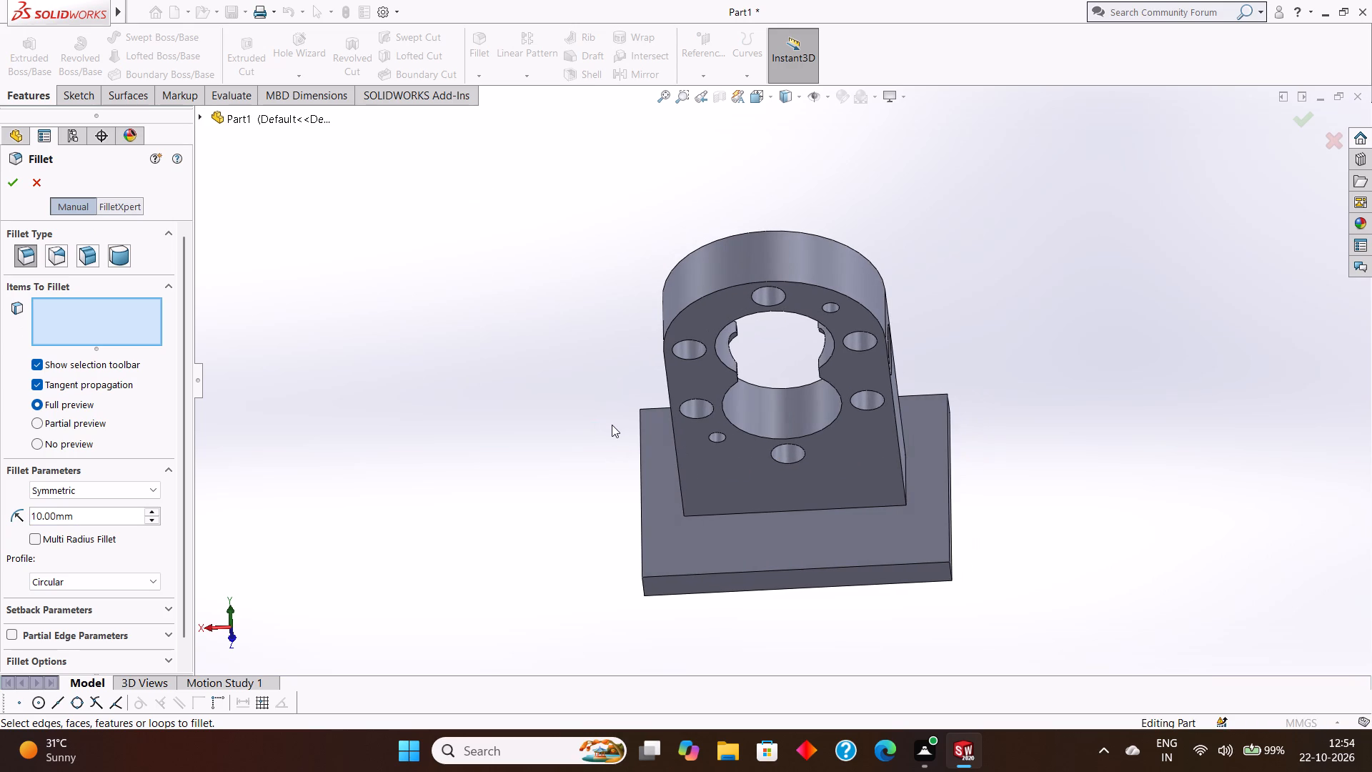
{"action": "middle_click", "coordinate": [610, 397]}
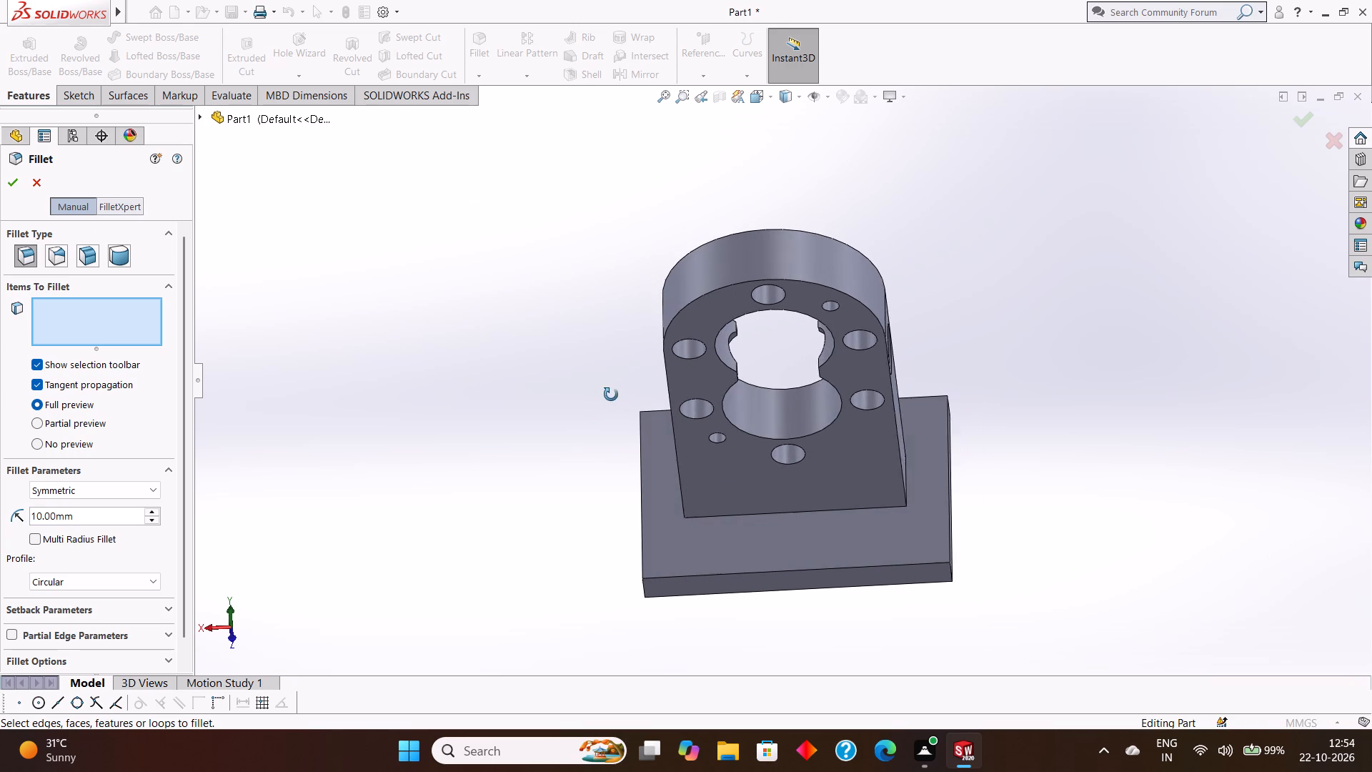
{"action": "middle_click_drag", "start_coordinate": [548, 397], "coordinate": [548, 396]}
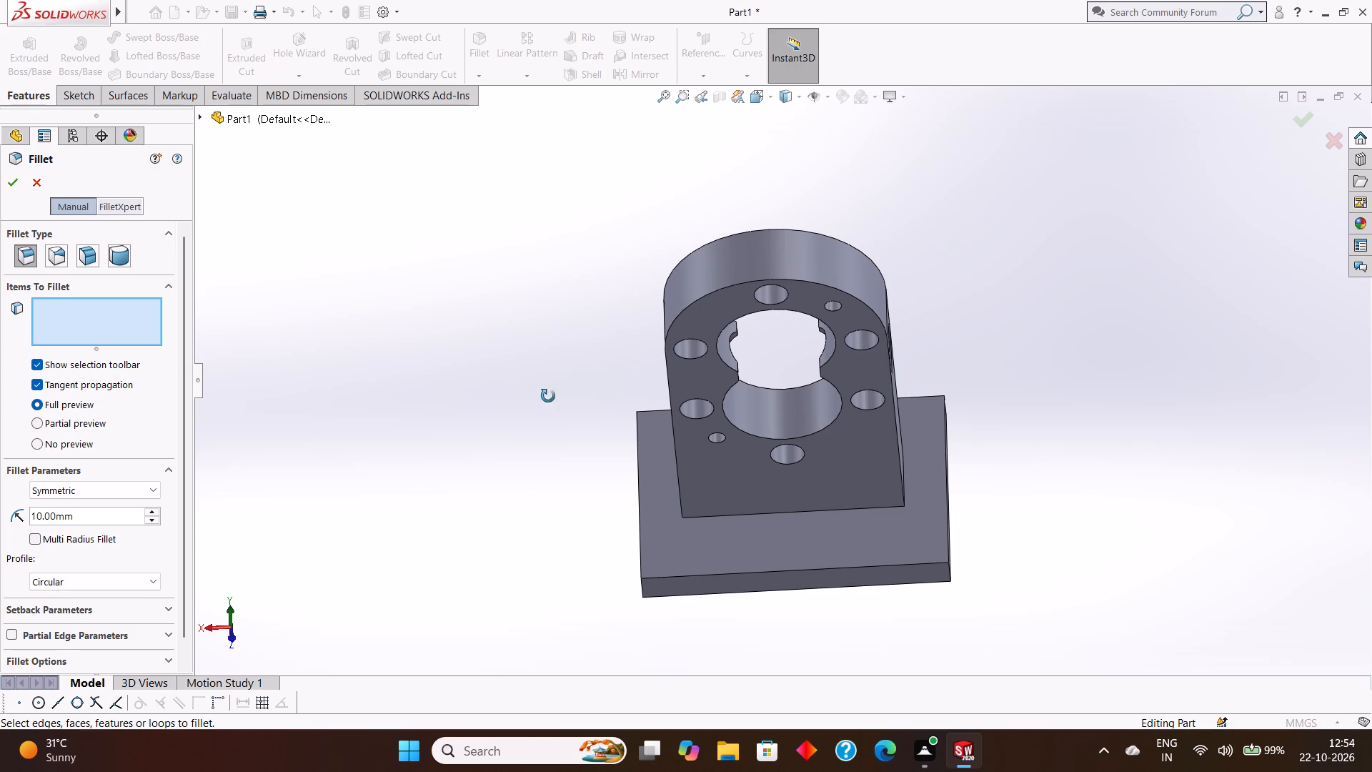
{"action": "middle_click_drag", "start_coordinate": [548, 396], "coordinate": [592, 322]}
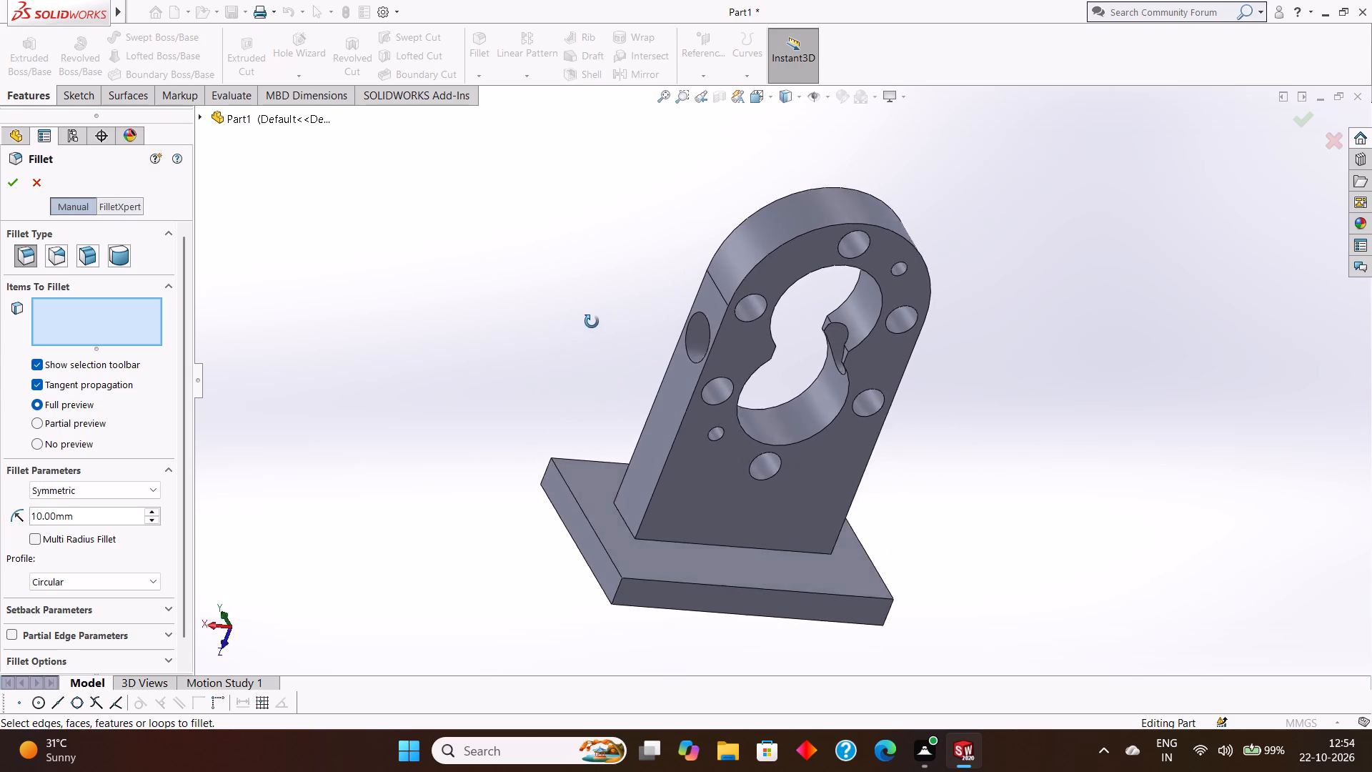
{"action": "middle_click_drag", "start_coordinate": [592, 322], "coordinate": [577, 312]}
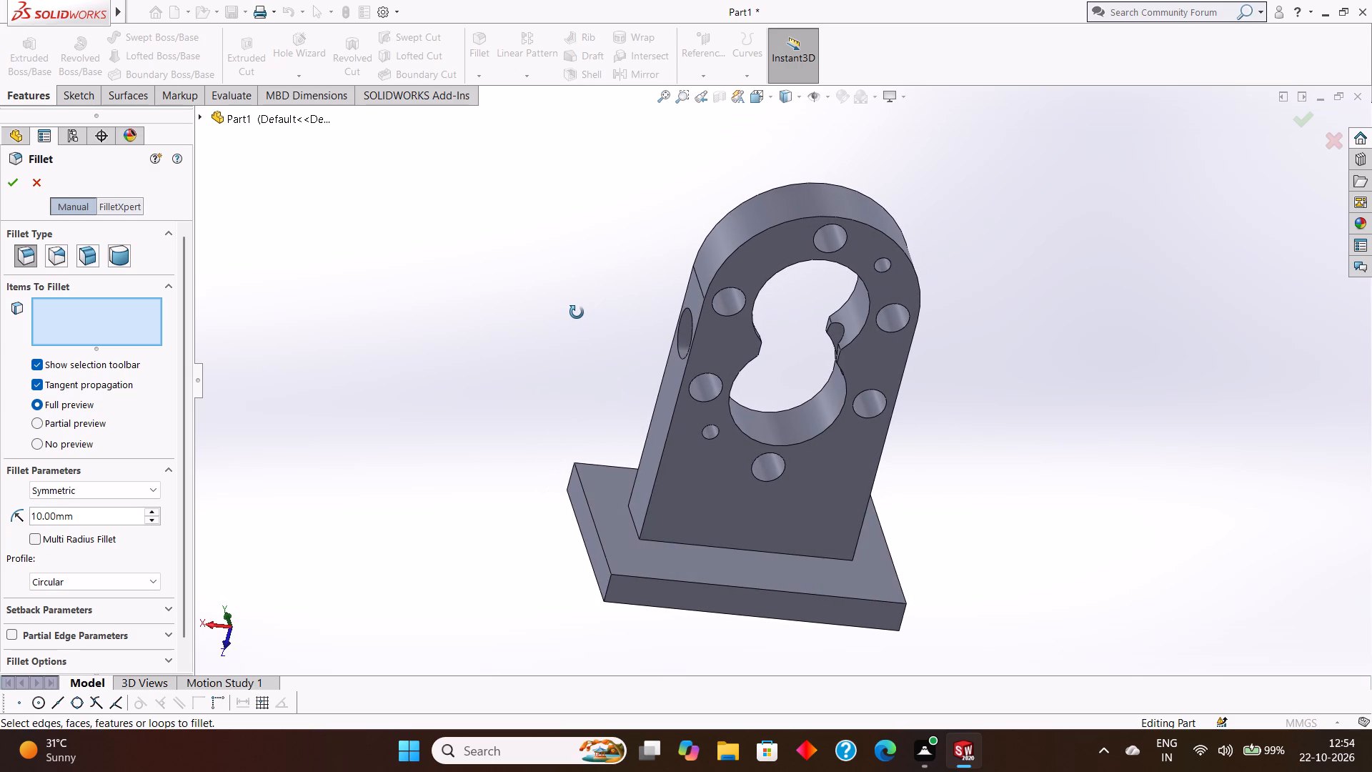
{"action": "middle_click_drag", "start_coordinate": [577, 312], "coordinate": [615, 390]}
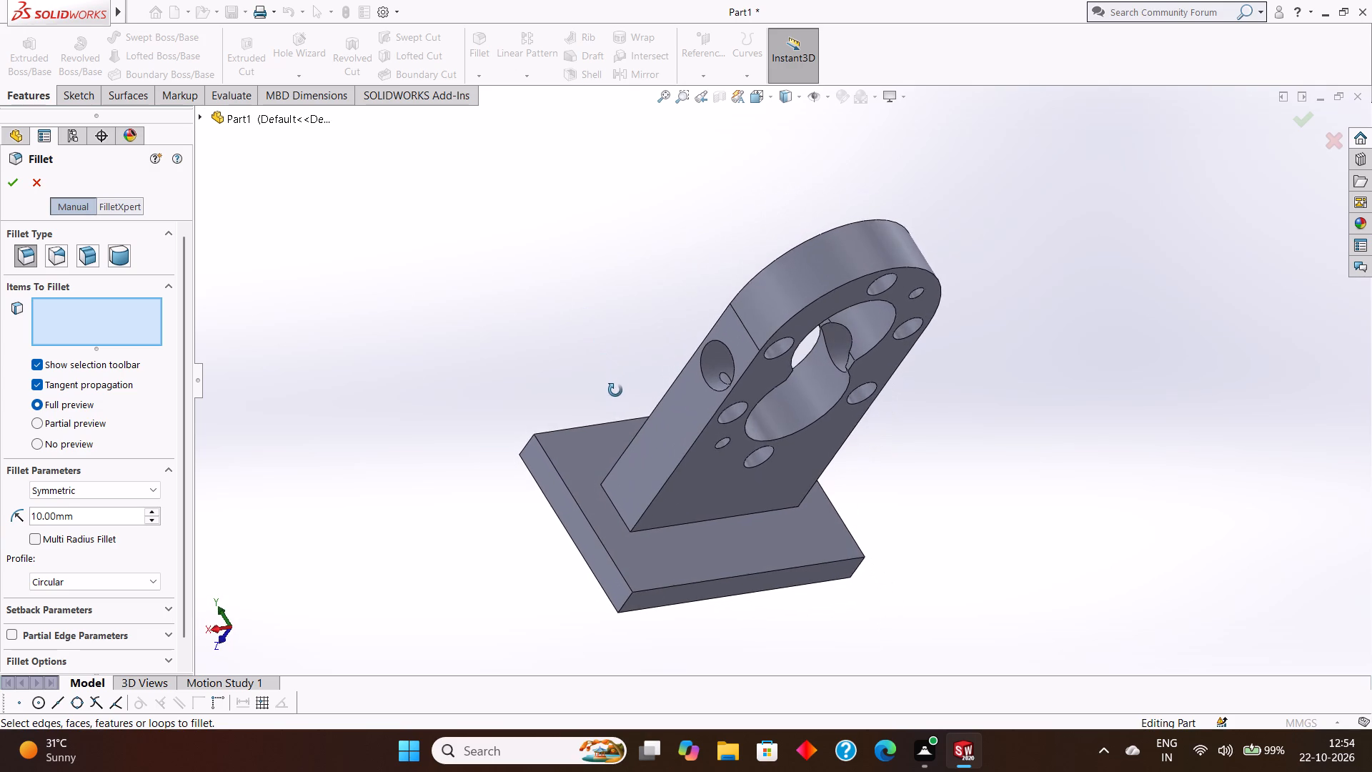
{"action": "middle_click_drag", "start_coordinate": [615, 390], "coordinate": [615, 390]}
{"action": "left_click", "coordinate": [81, 525]}
{"action": "left_click", "coordinate": [96, 516]}
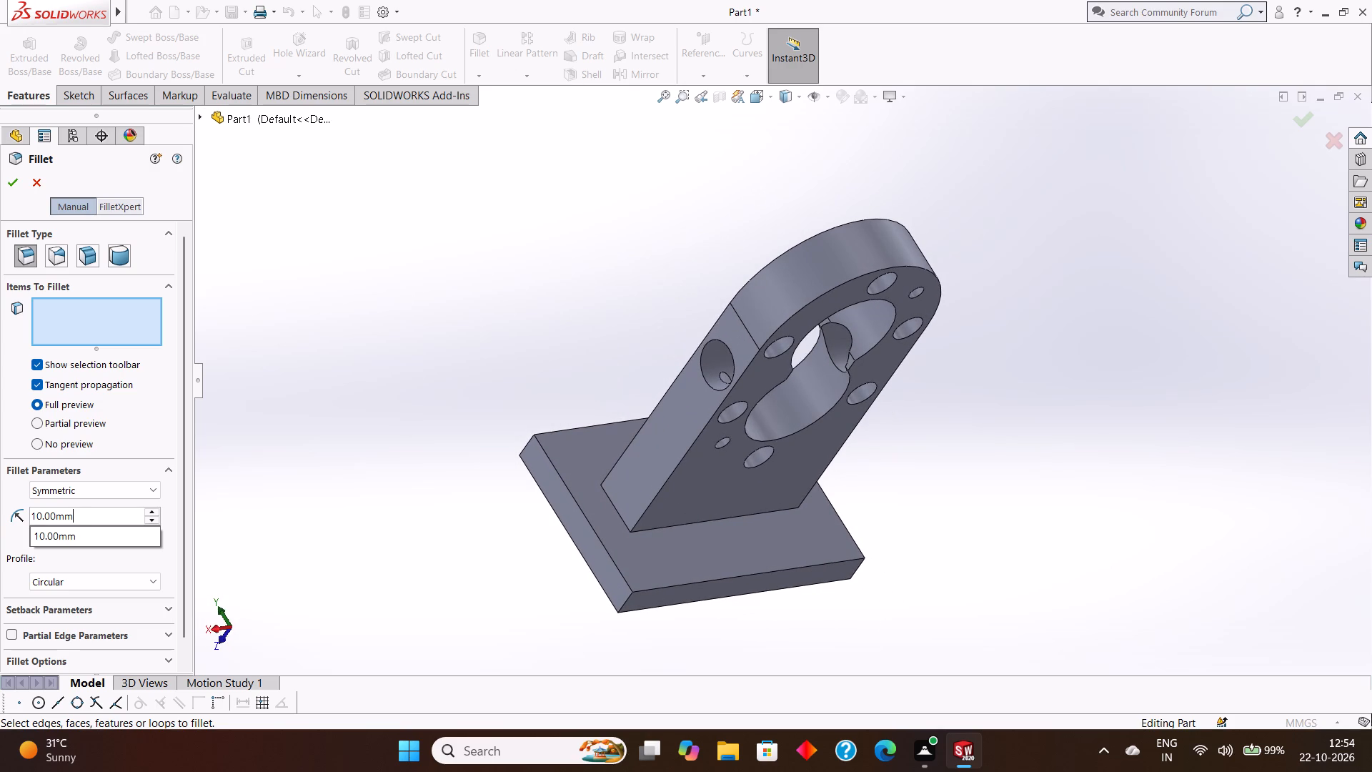
{"action": "left_click_drag", "start_coordinate": [101, 515], "coordinate": [13, 513]}
{"action": "type", "text": "15"}
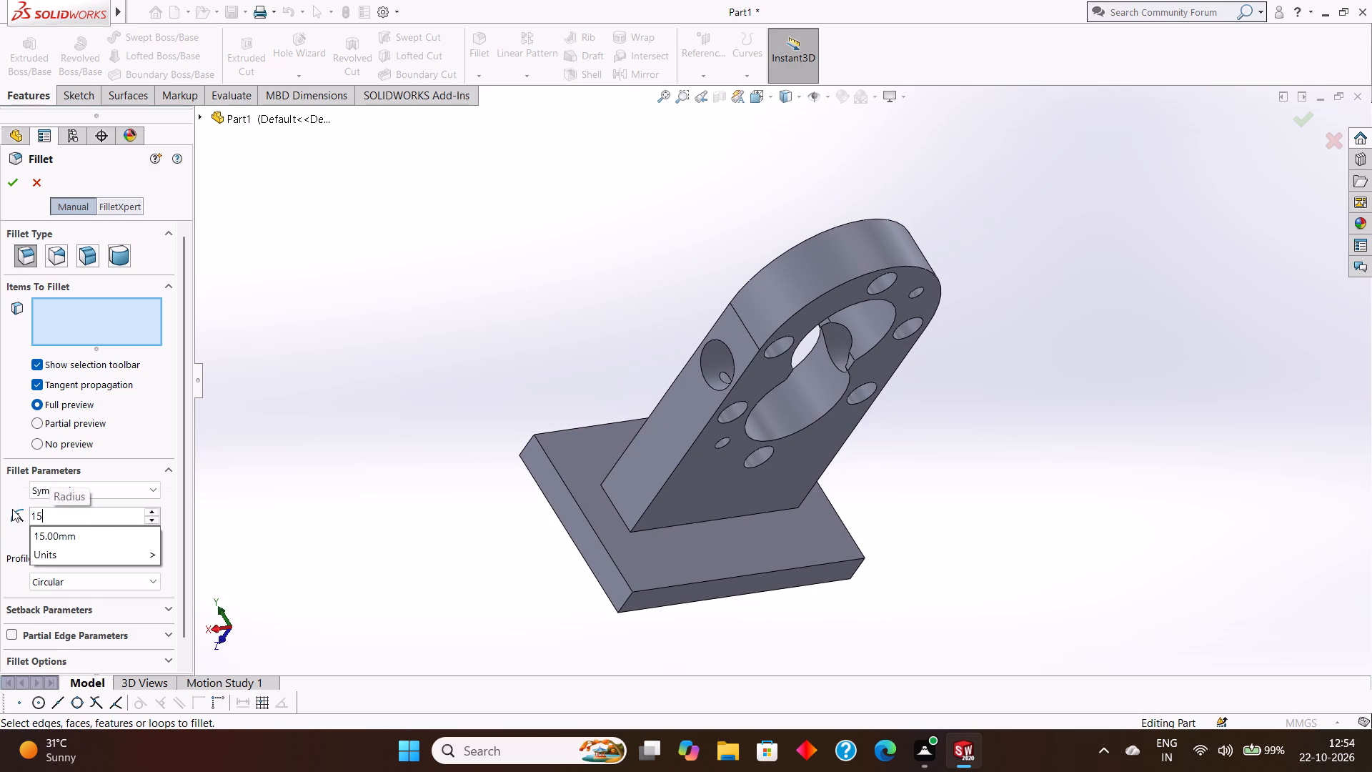
{"action": "key", "text": "Return"}
{"action": "middle_click_drag", "start_coordinate": [607, 292], "coordinate": [625, 295]}
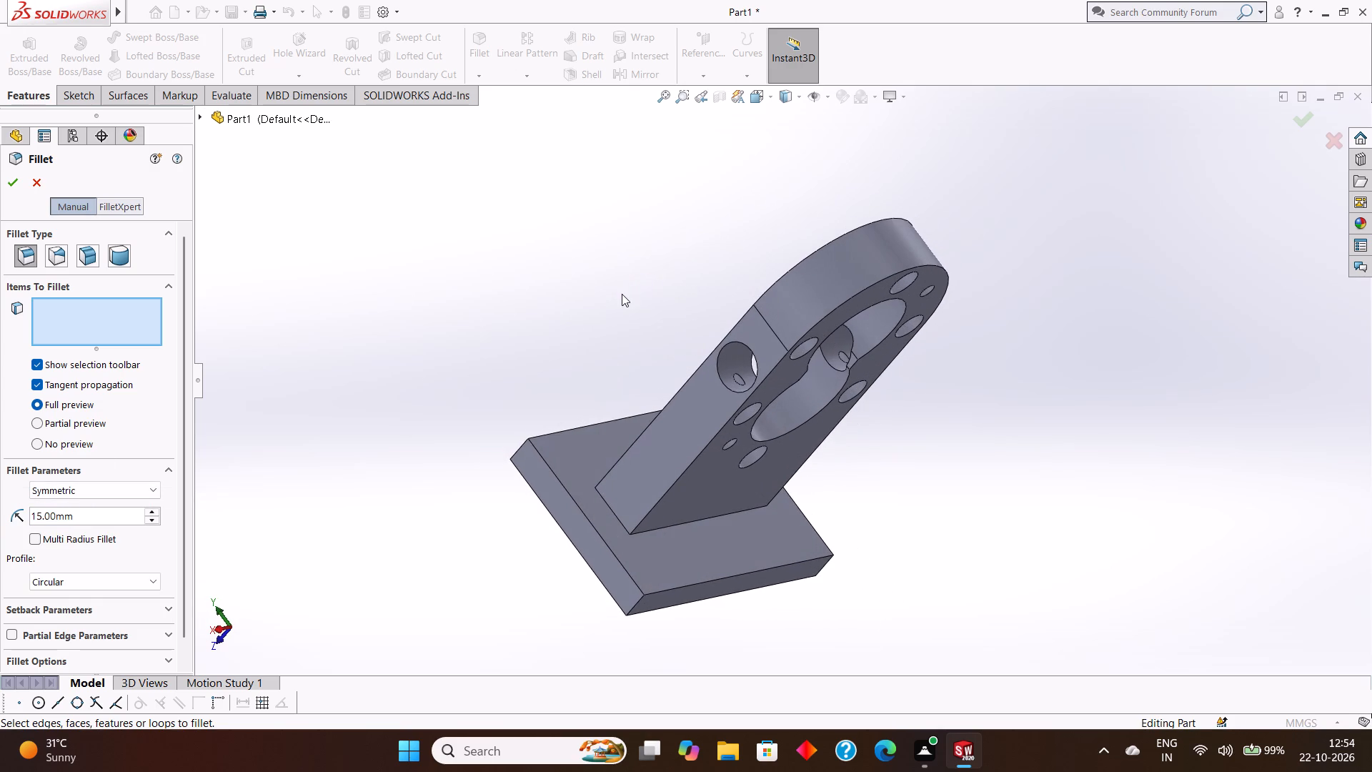
{"action": "middle_click_drag", "start_coordinate": [632, 288], "coordinate": [700, 293]}
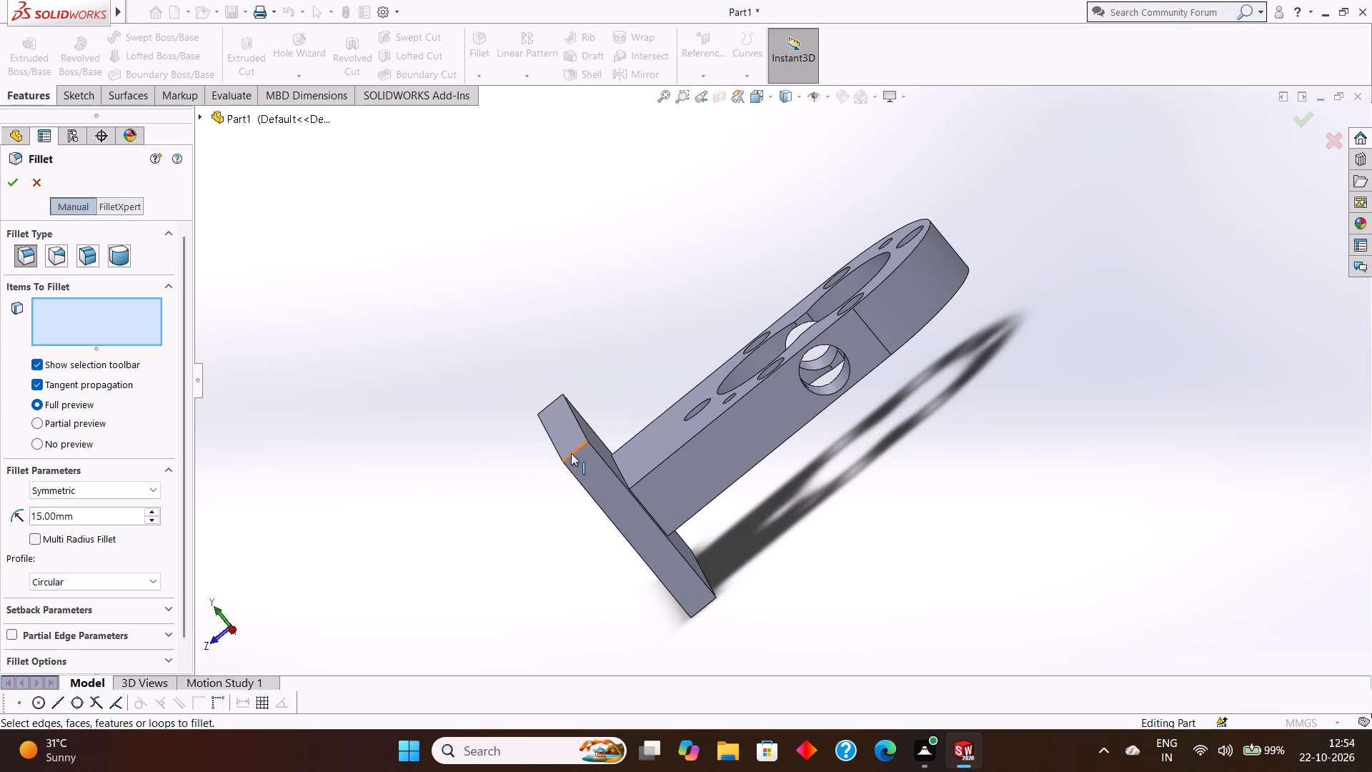
{"action": "left_click", "coordinate": [575, 450]}
{"action": "middle_click_drag", "start_coordinate": [990, 542], "coordinate": [894, 499]}
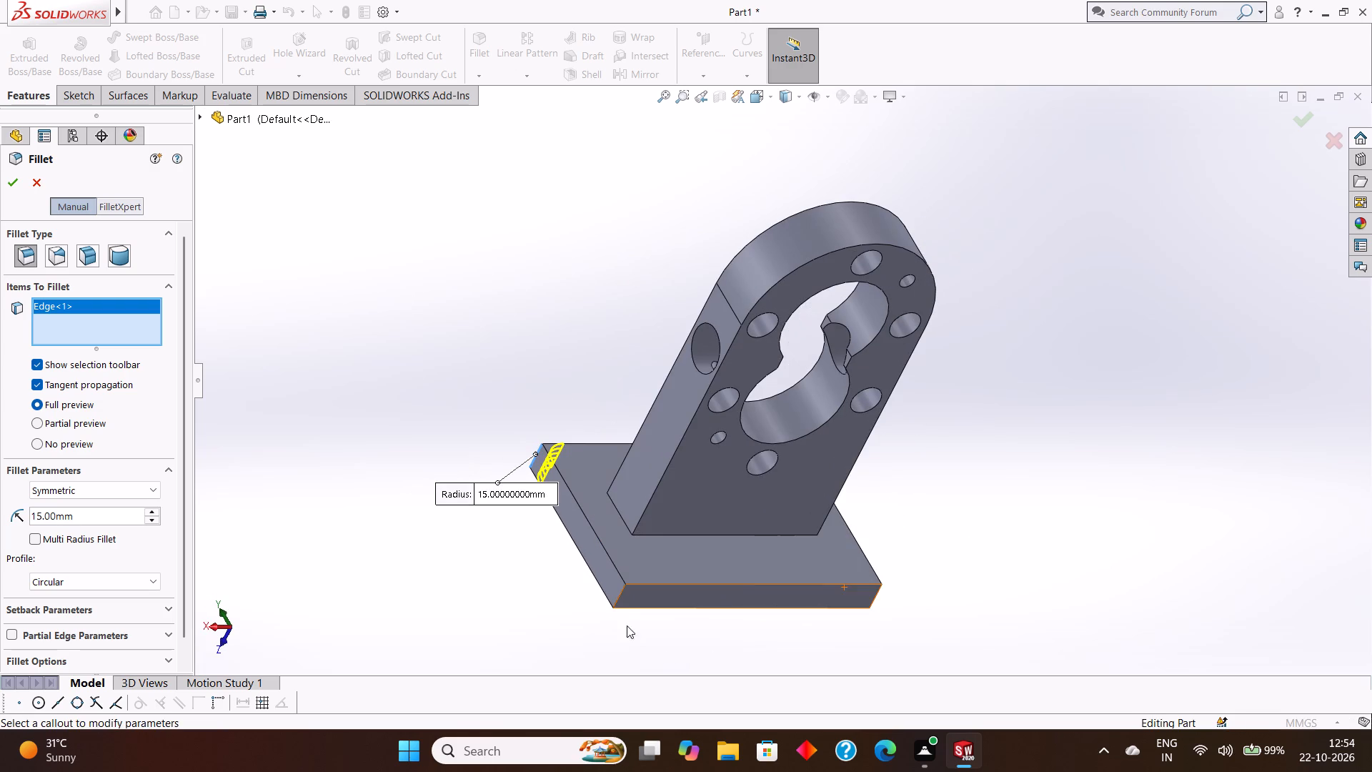
{"action": "left_click", "coordinate": [619, 598]}
{"action": "middle_click_drag", "start_coordinate": [1062, 585], "coordinate": [996, 583]}
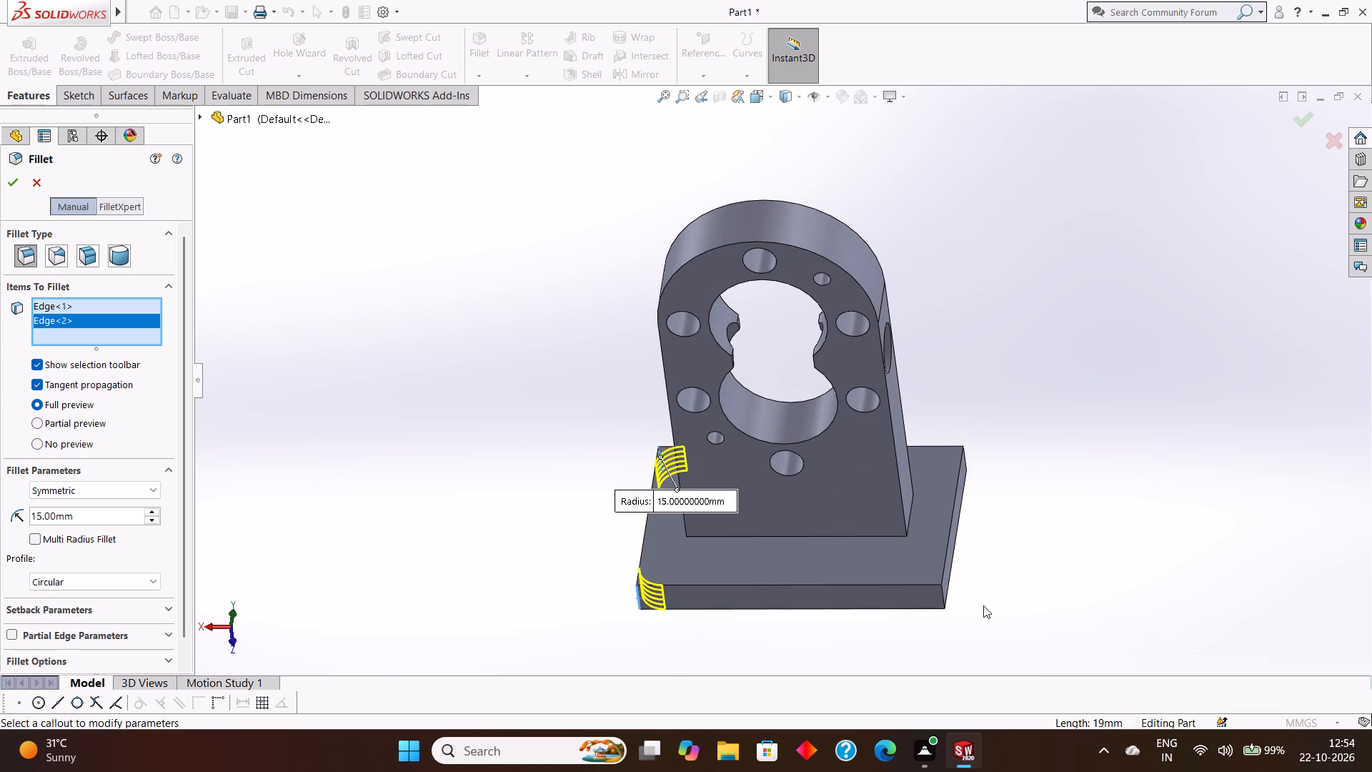
{"action": "left_click", "coordinate": [943, 593]}
{"action": "middle_click_drag", "start_coordinate": [1050, 459], "coordinate": [1050, 478]}
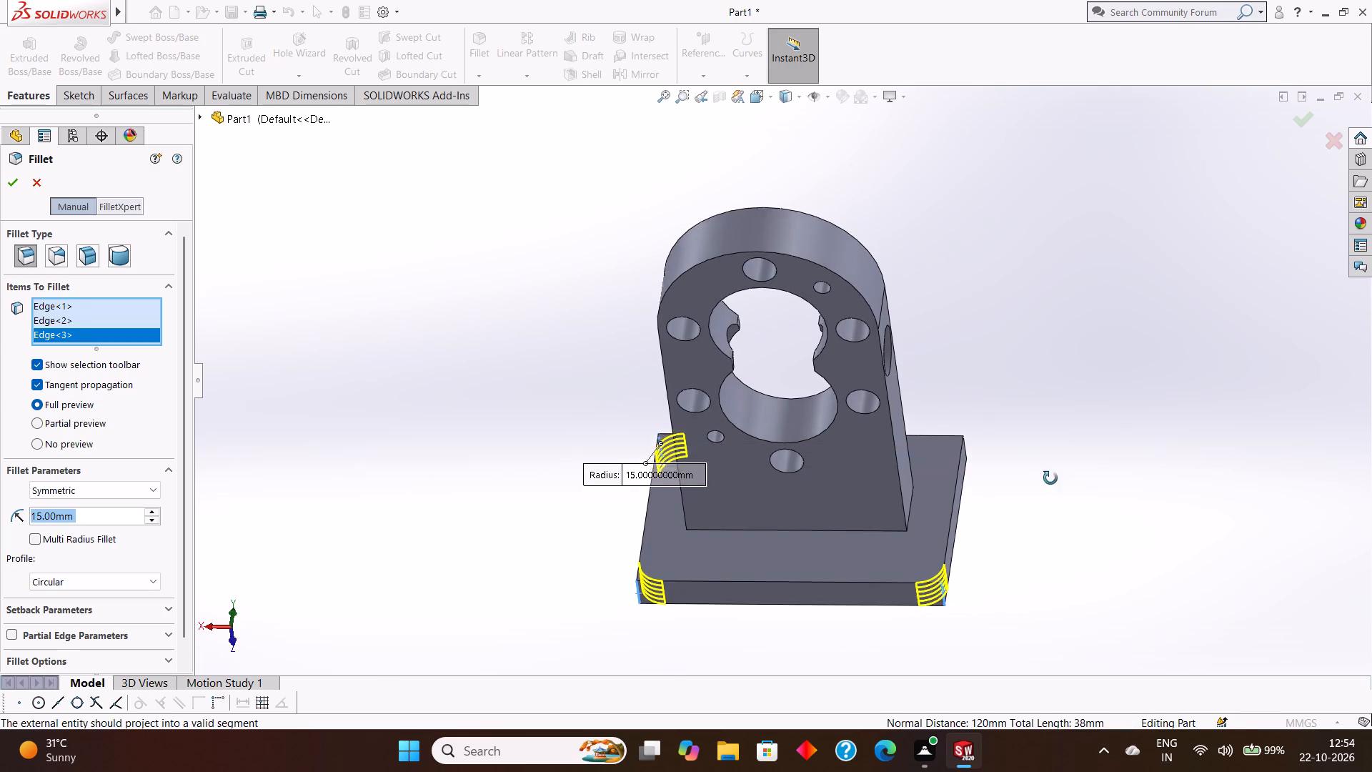
{"action": "middle_click_drag", "start_coordinate": [1050, 478], "coordinate": [1027, 553]}
{"action": "left_click", "coordinate": [1013, 378]}
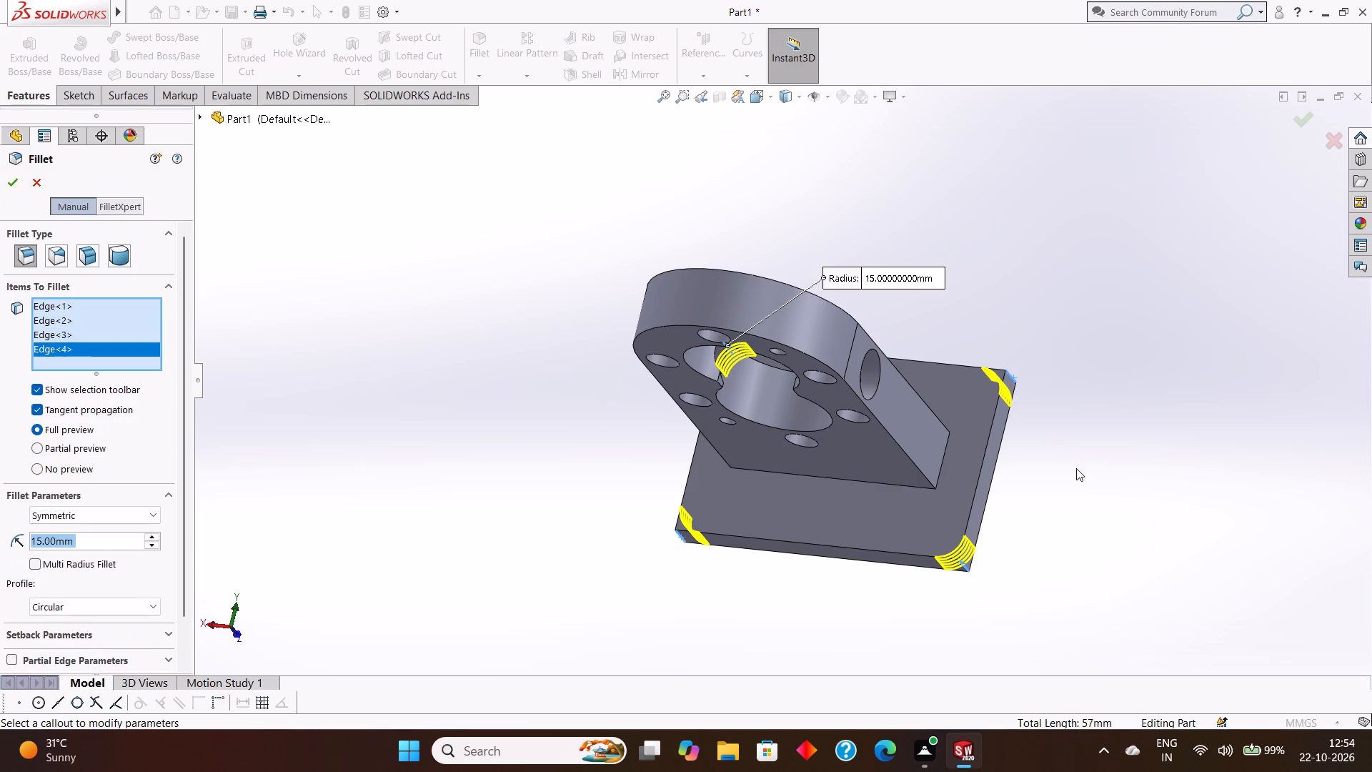
{"action": "middle_click_drag", "start_coordinate": [1078, 464], "coordinate": [1118, 439]}
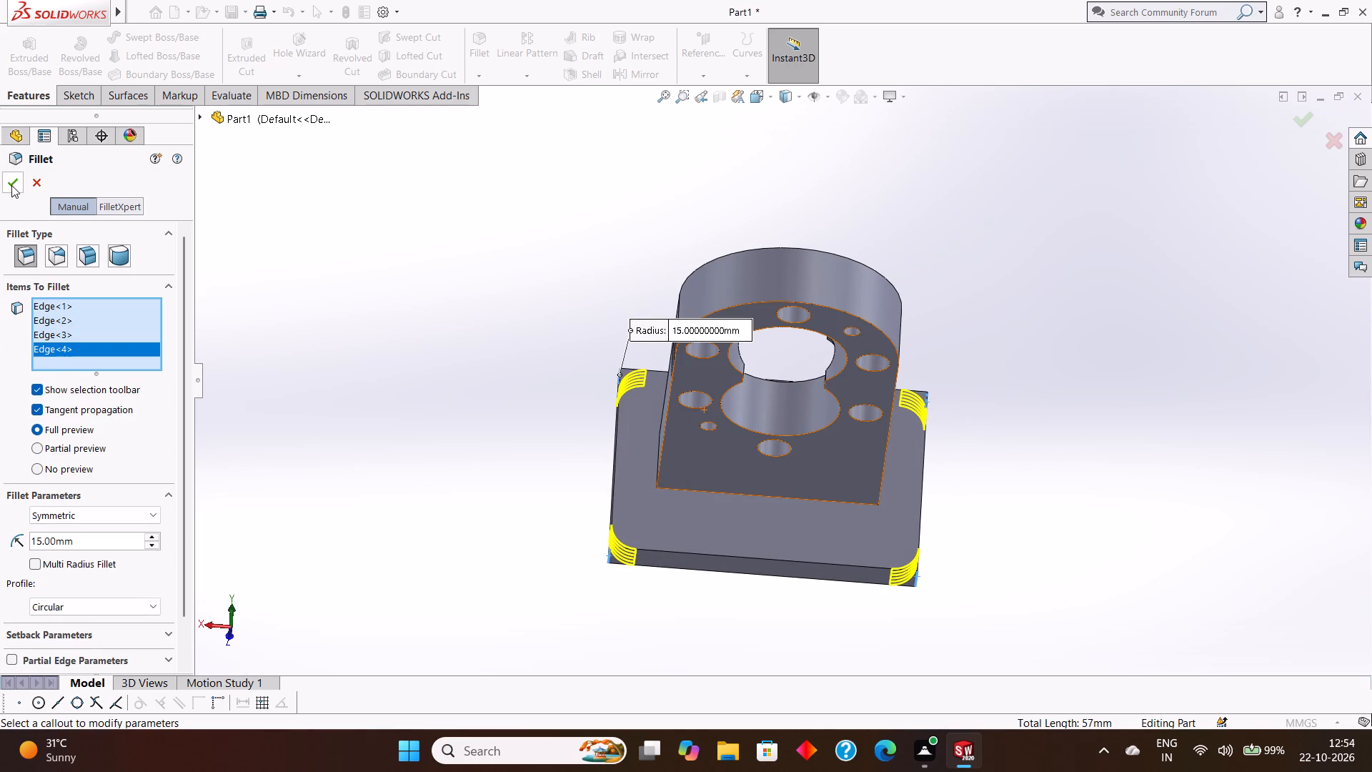
{"action": "left_click", "coordinate": [11, 185]}
{"action": "left_click", "coordinate": [515, 350]}
Start a new sketch on the base plate's large face around the upright and view it face-on.
{"action": "middle_click_drag", "start_coordinate": [560, 340], "coordinate": [580, 308]}
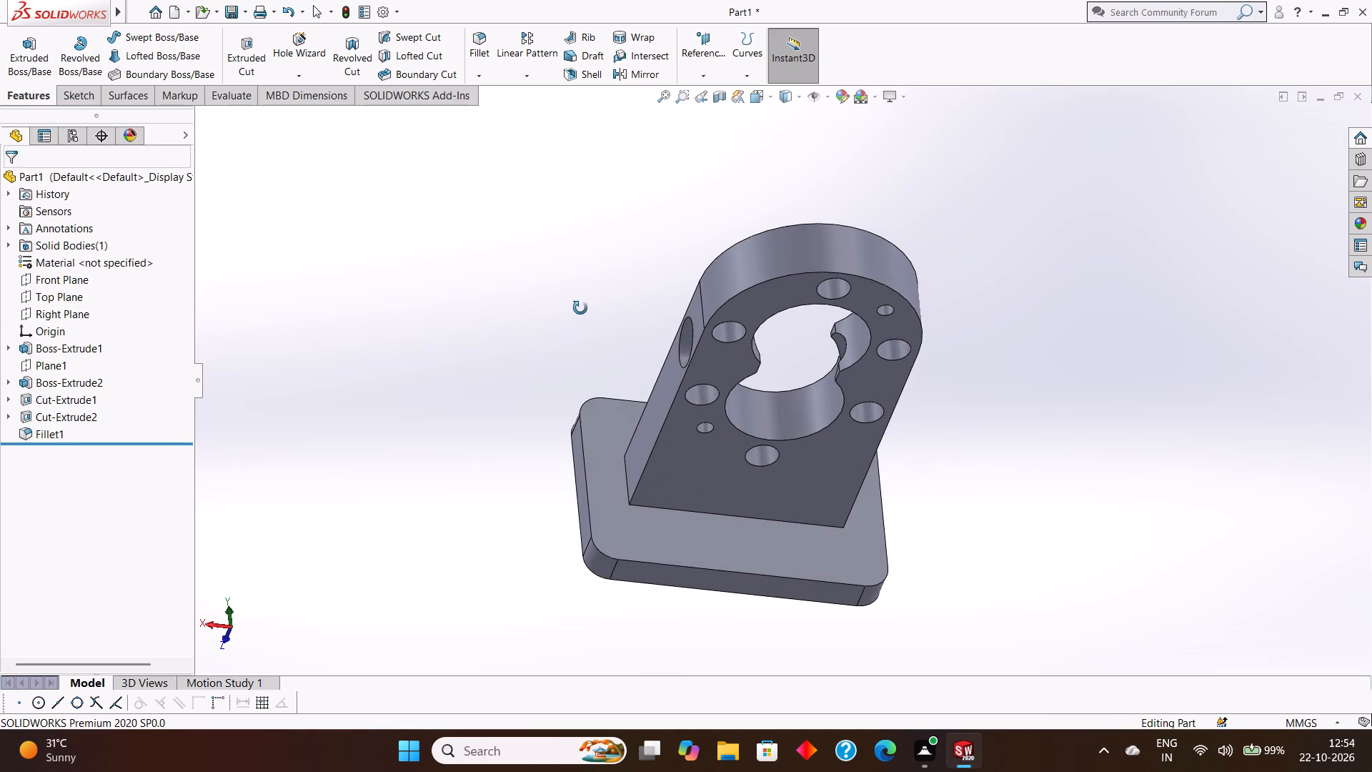
{"action": "middle_click_drag", "start_coordinate": [580, 308], "coordinate": [581, 351]}
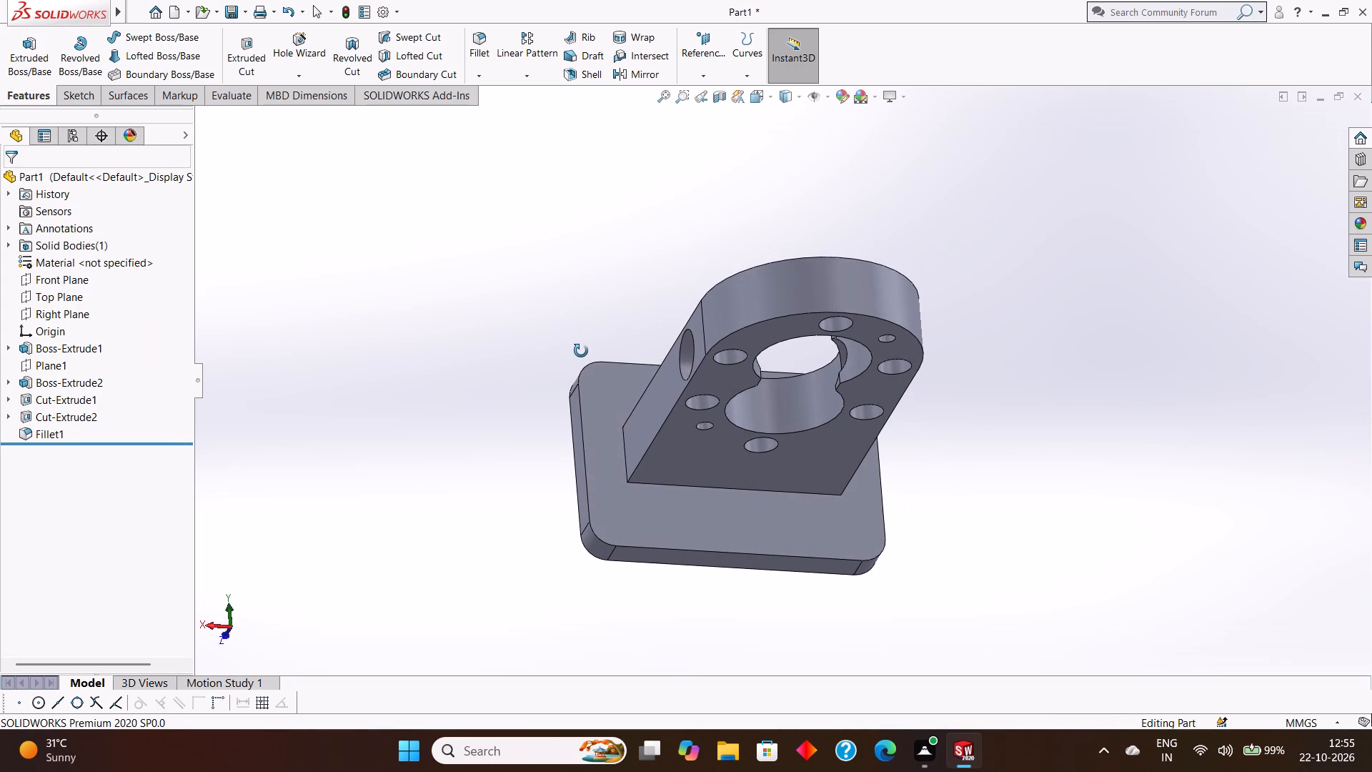
{"action": "middle_click_drag", "start_coordinate": [581, 351], "coordinate": [579, 352]}
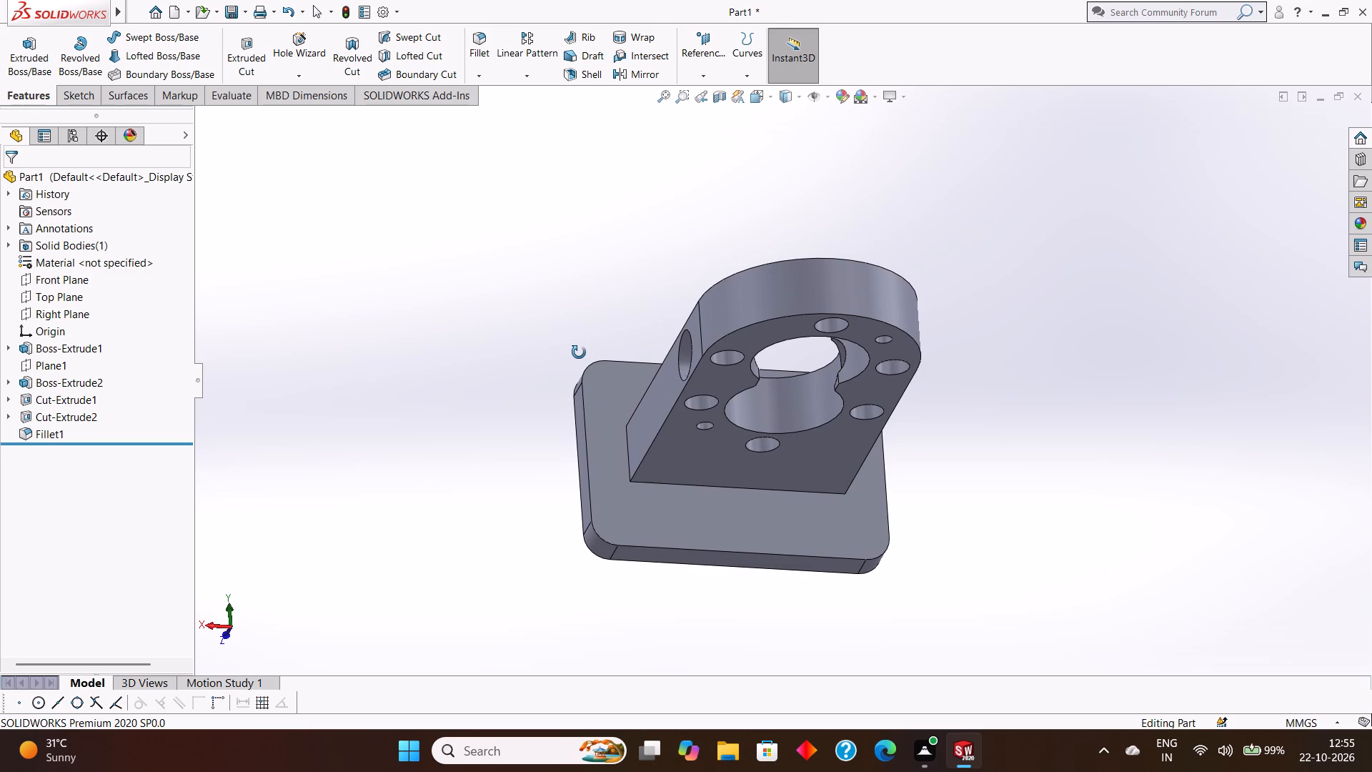
{"action": "middle_click_drag", "start_coordinate": [579, 352], "coordinate": [579, 397]}
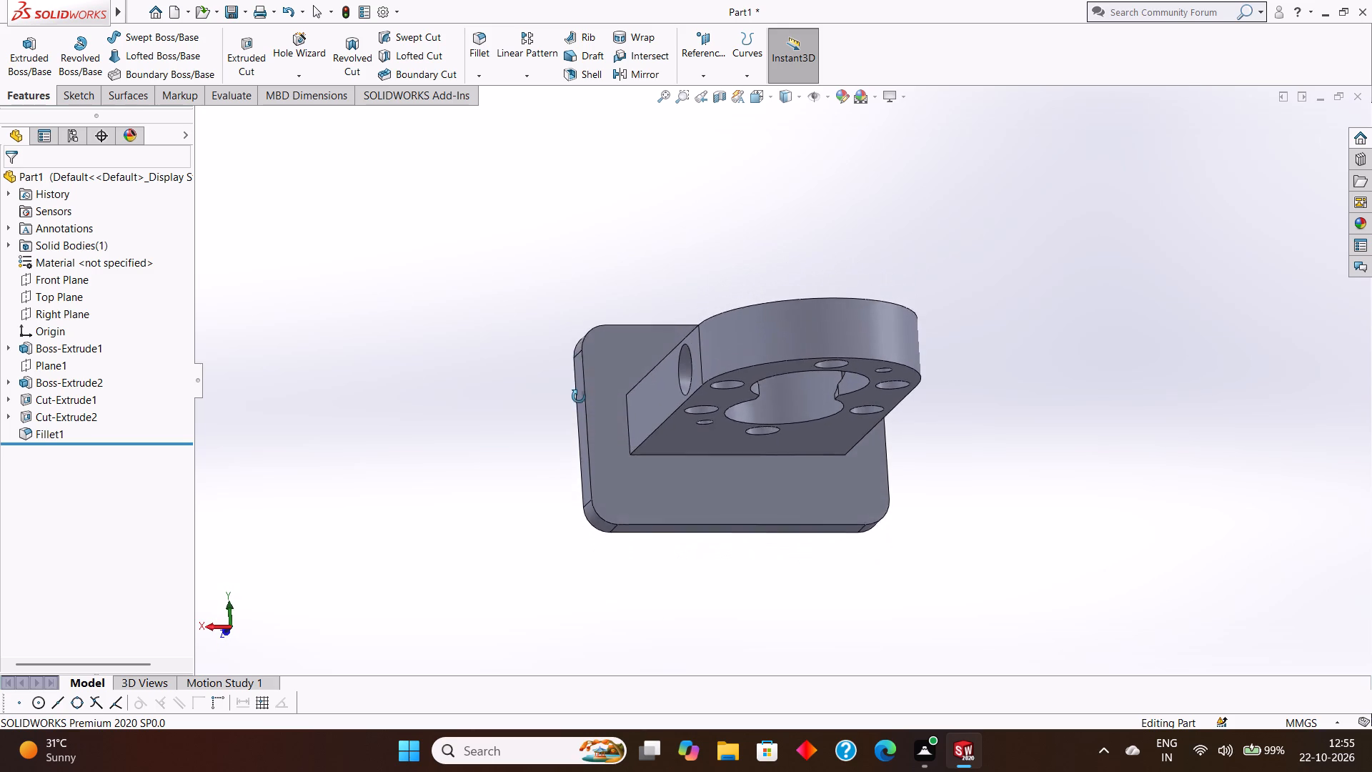
{"action": "middle_click_drag", "start_coordinate": [579, 397], "coordinate": [569, 331]}
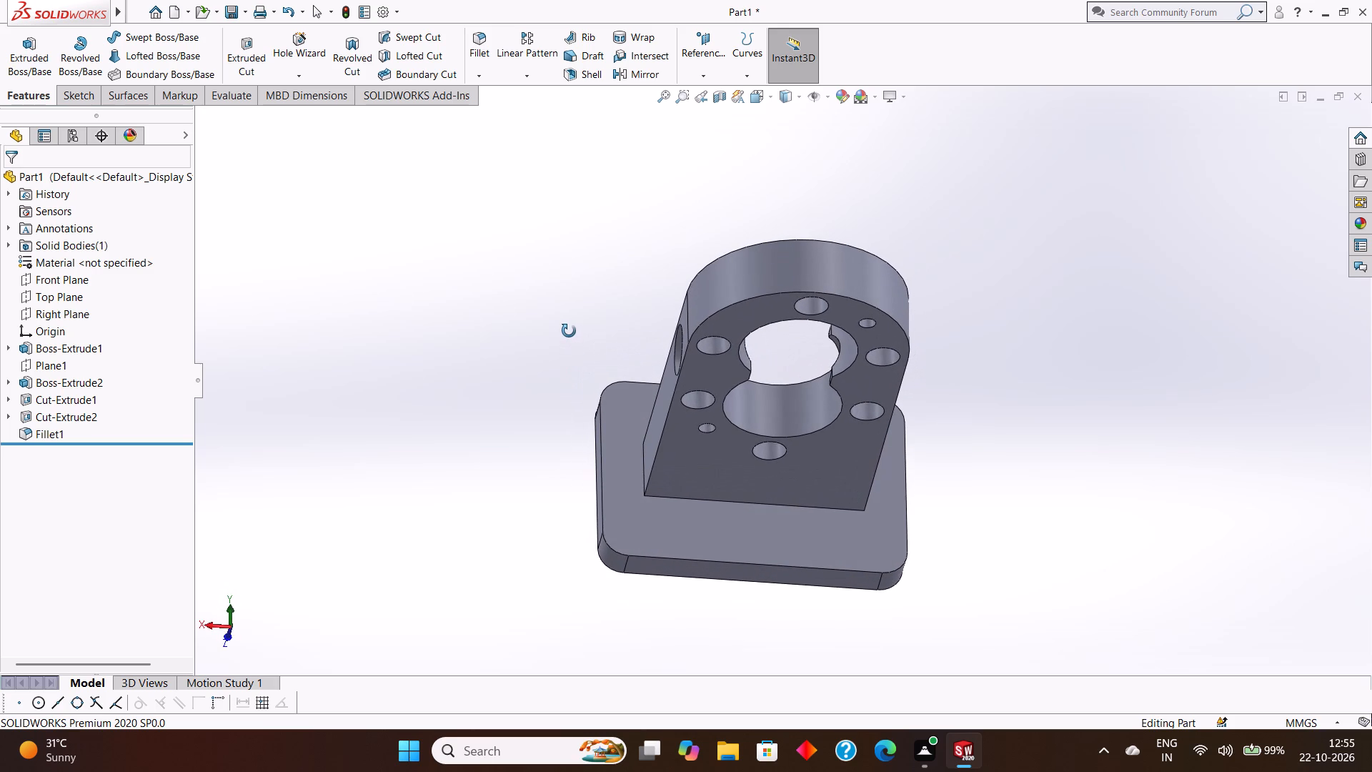
{"action": "middle_click_drag", "start_coordinate": [569, 331], "coordinate": [569, 337]}
{"action": "left_click", "coordinate": [630, 522]}
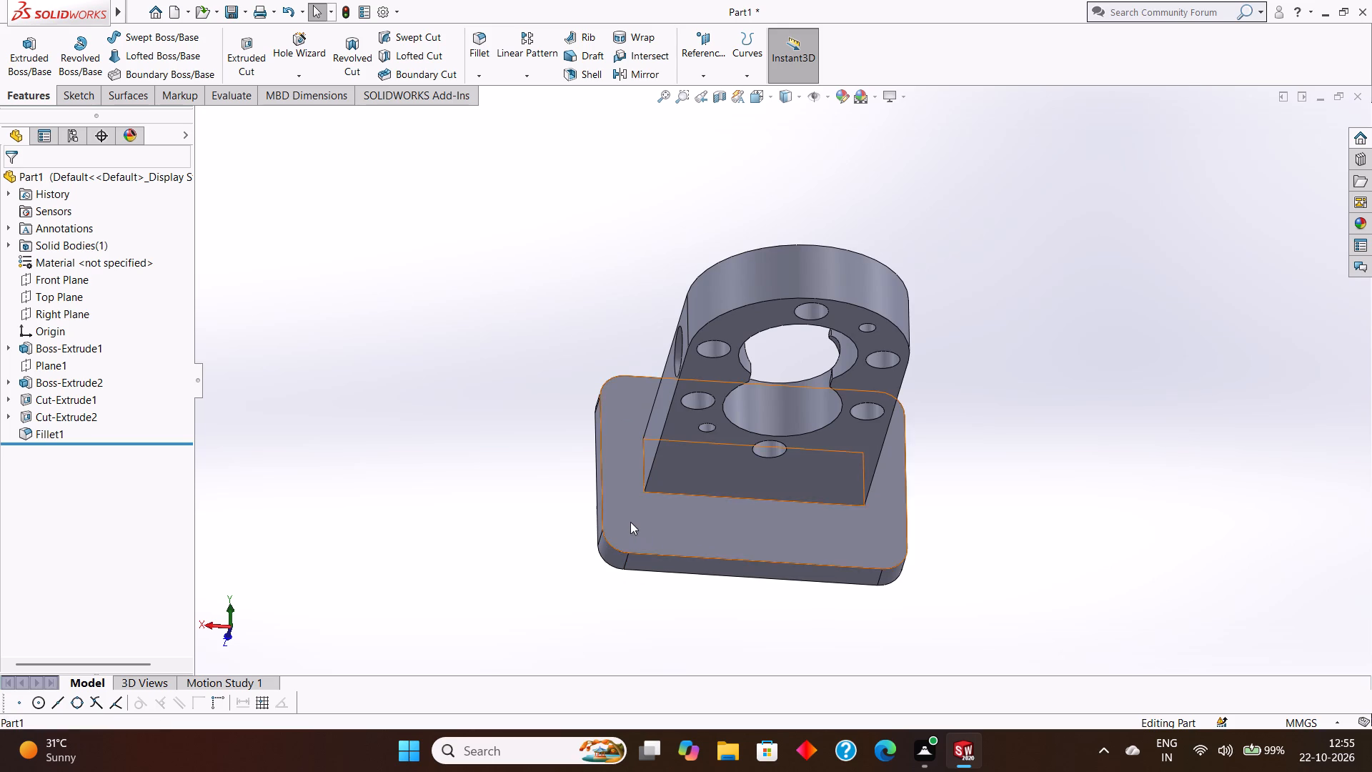
{"action": "left_click", "coordinate": [690, 478]}
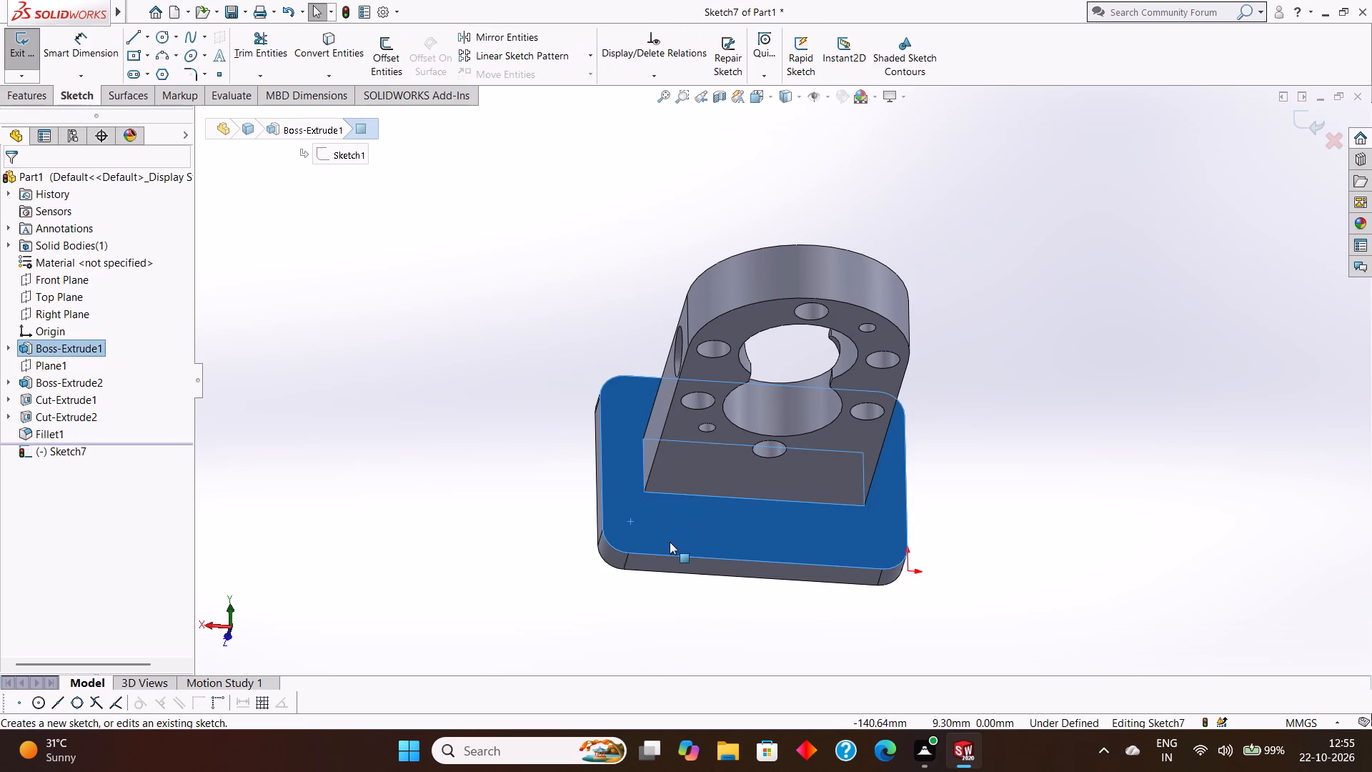
{"action": "key", "text": "ctrl+8"}
{"action": "scroll", "coordinate": [687, 549], "scroll_direction": "up", "scroll_amount": 2}
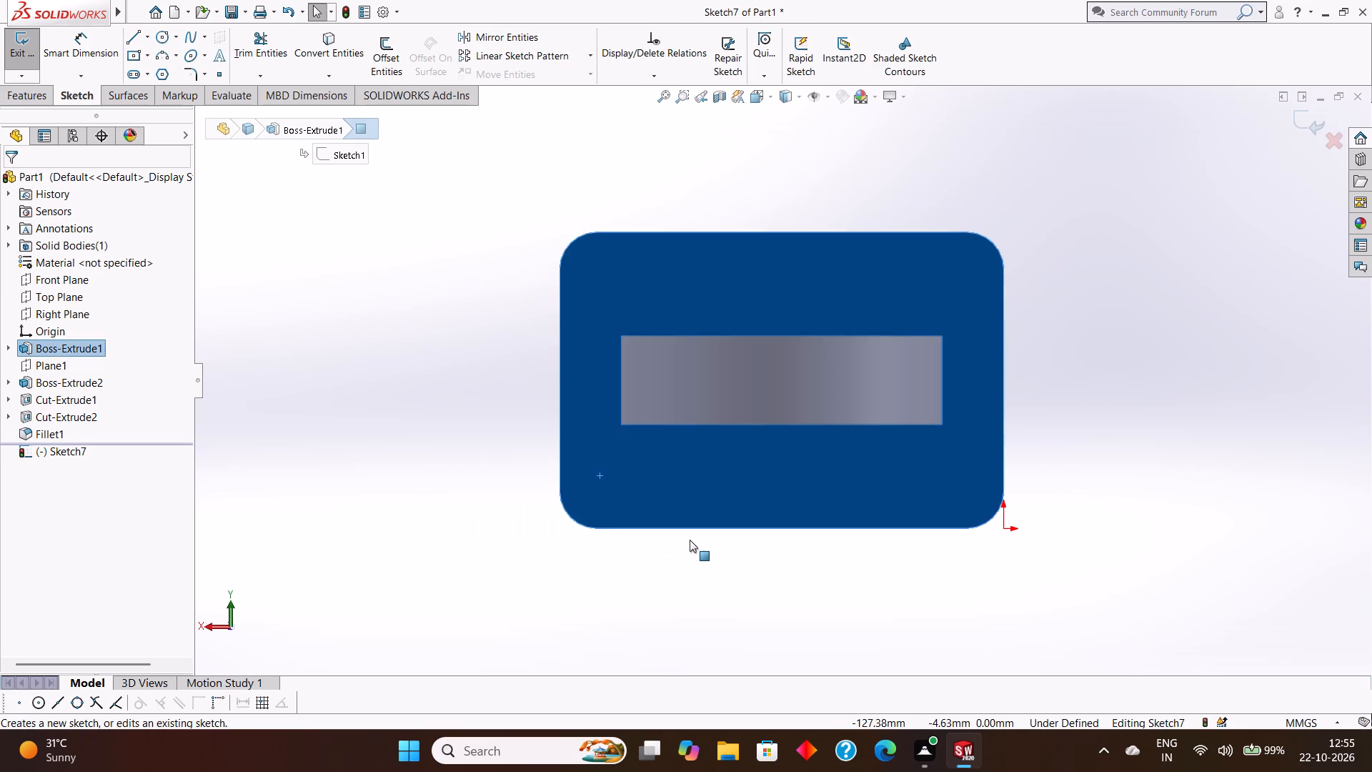
{"action": "scroll", "coordinate": [705, 540], "scroll_direction": "up", "scroll_amount": 2}
{"action": "key", "text": "Escape"}
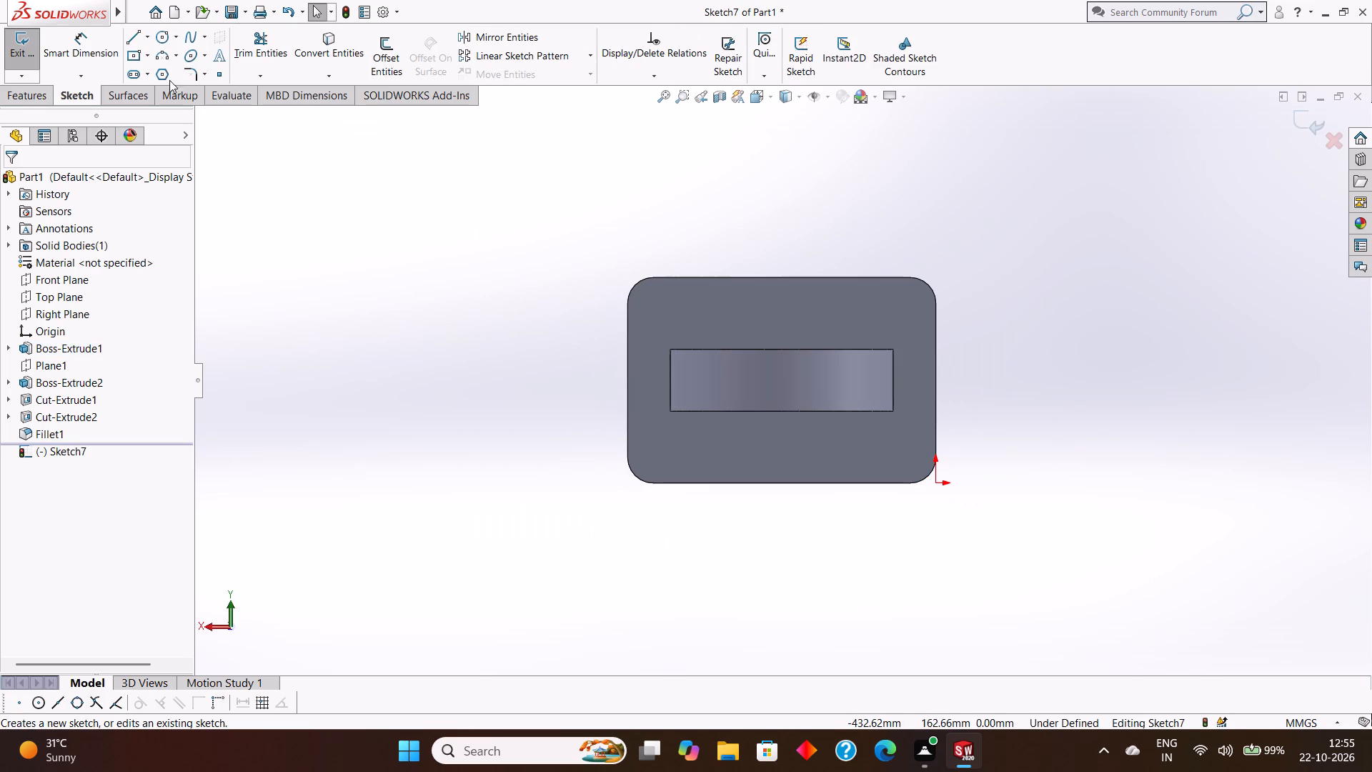
Sketch a circle of 10 mm radius centred on the arc centre of the base plate's lower-left rounded corner.
{"action": "left_click", "coordinate": [156, 28]}
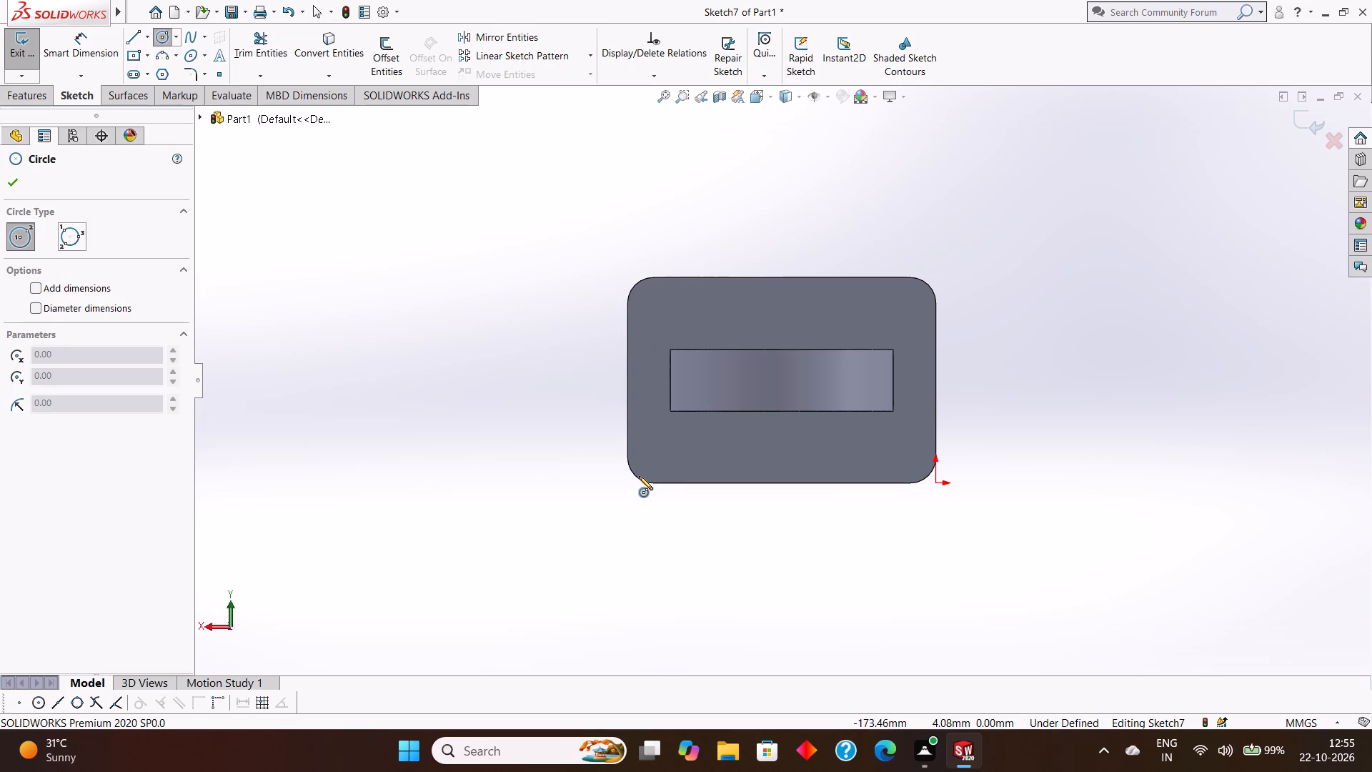
{"action": "left_click_drag", "start_coordinate": [655, 457], "coordinate": [666, 475]}
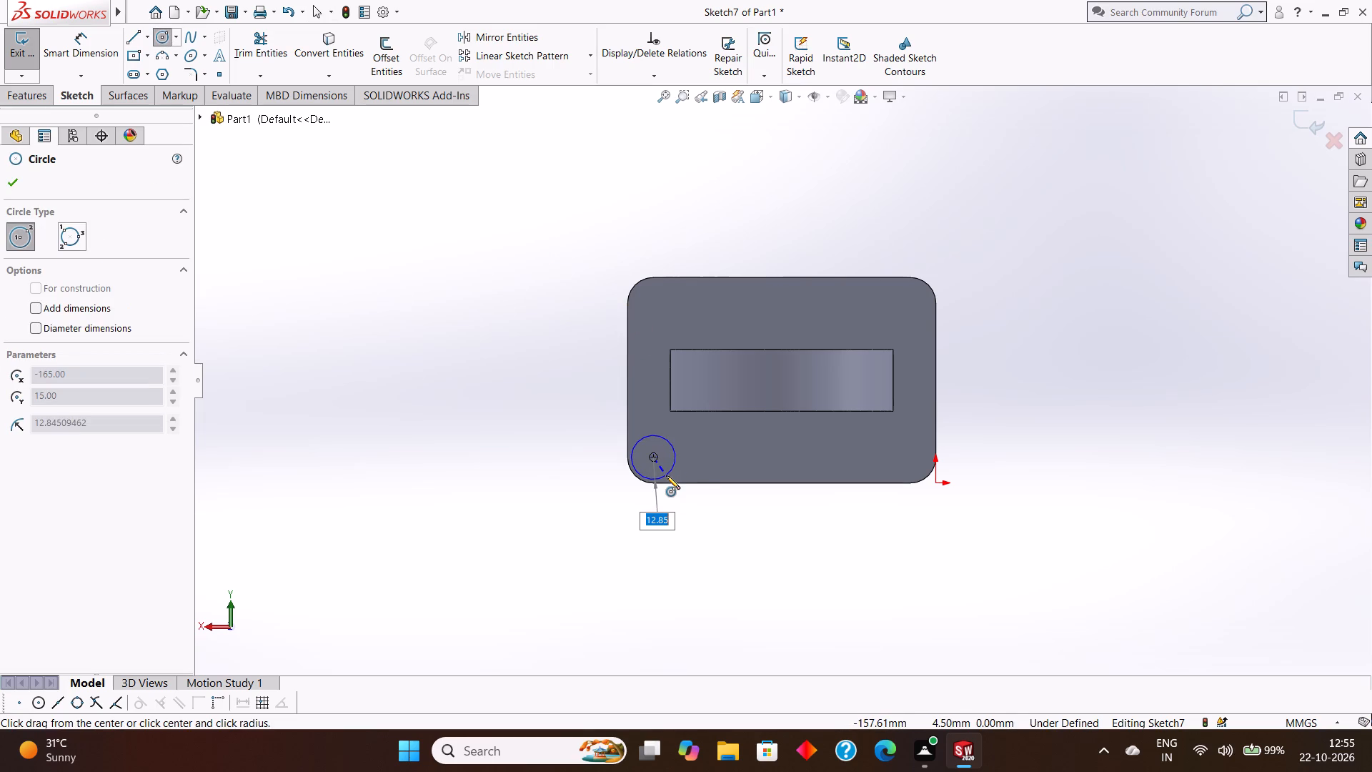
{"action": "left_click_drag", "start_coordinate": [666, 475], "coordinate": [666, 473]}
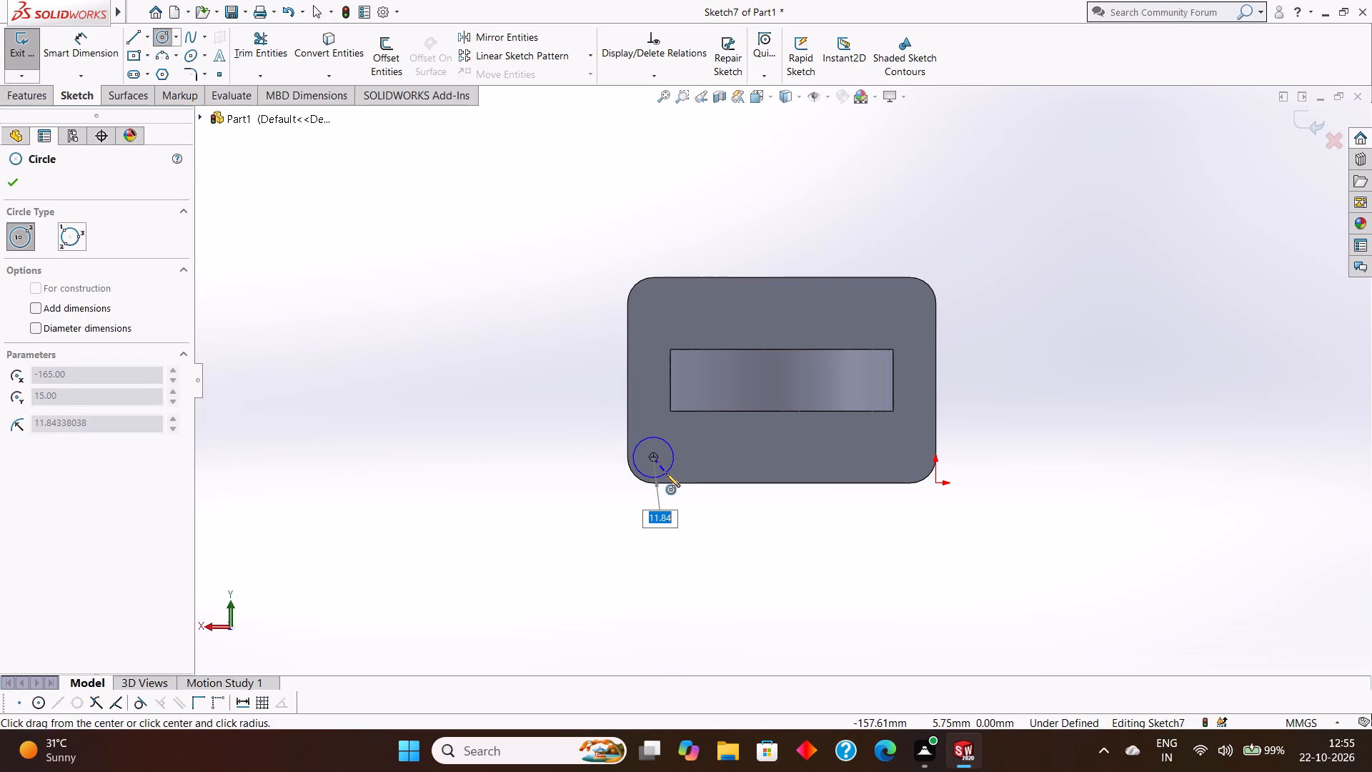
{"action": "left_click_drag", "start_coordinate": [666, 473], "coordinate": [666, 471]}
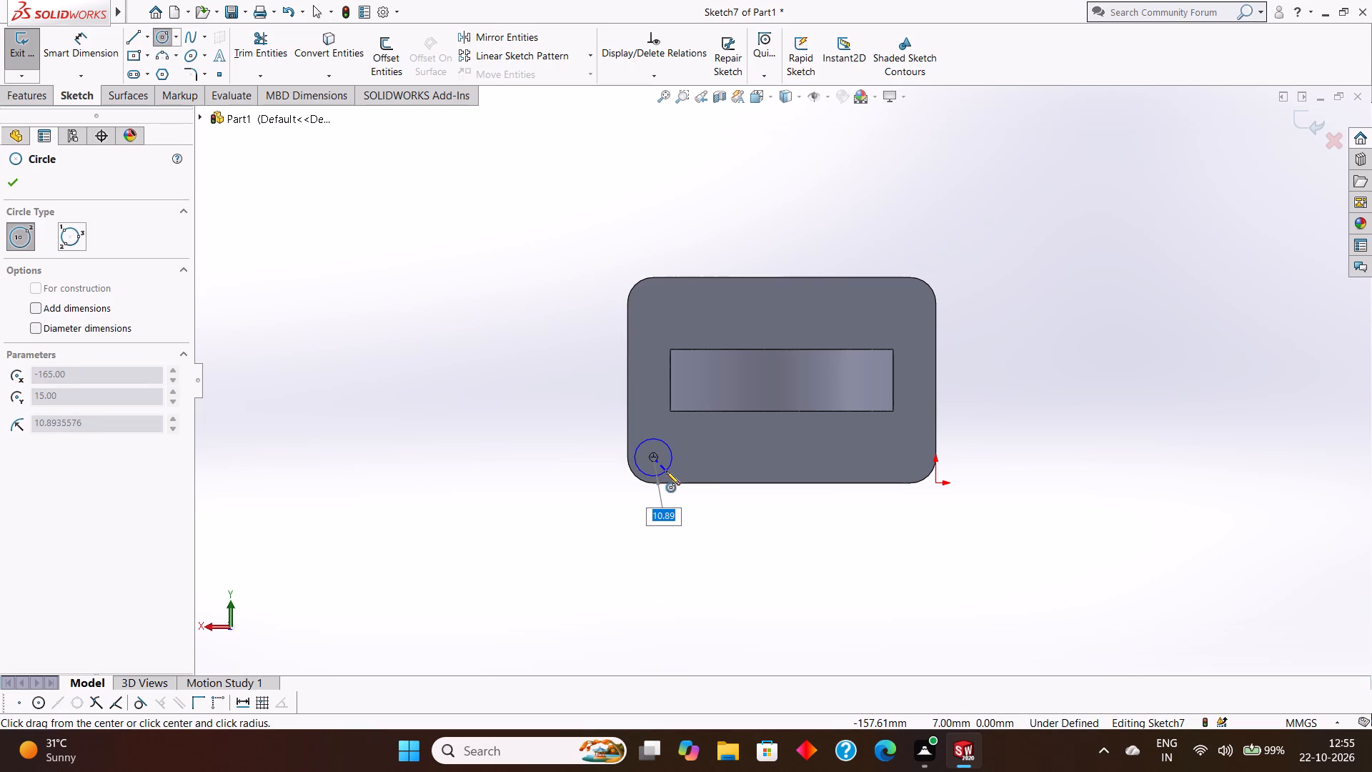
{"action": "left_click_drag", "start_coordinate": [666, 471], "coordinate": [667, 471]}
{"action": "left_click_drag", "start_coordinate": [667, 471], "coordinate": [665, 470]}
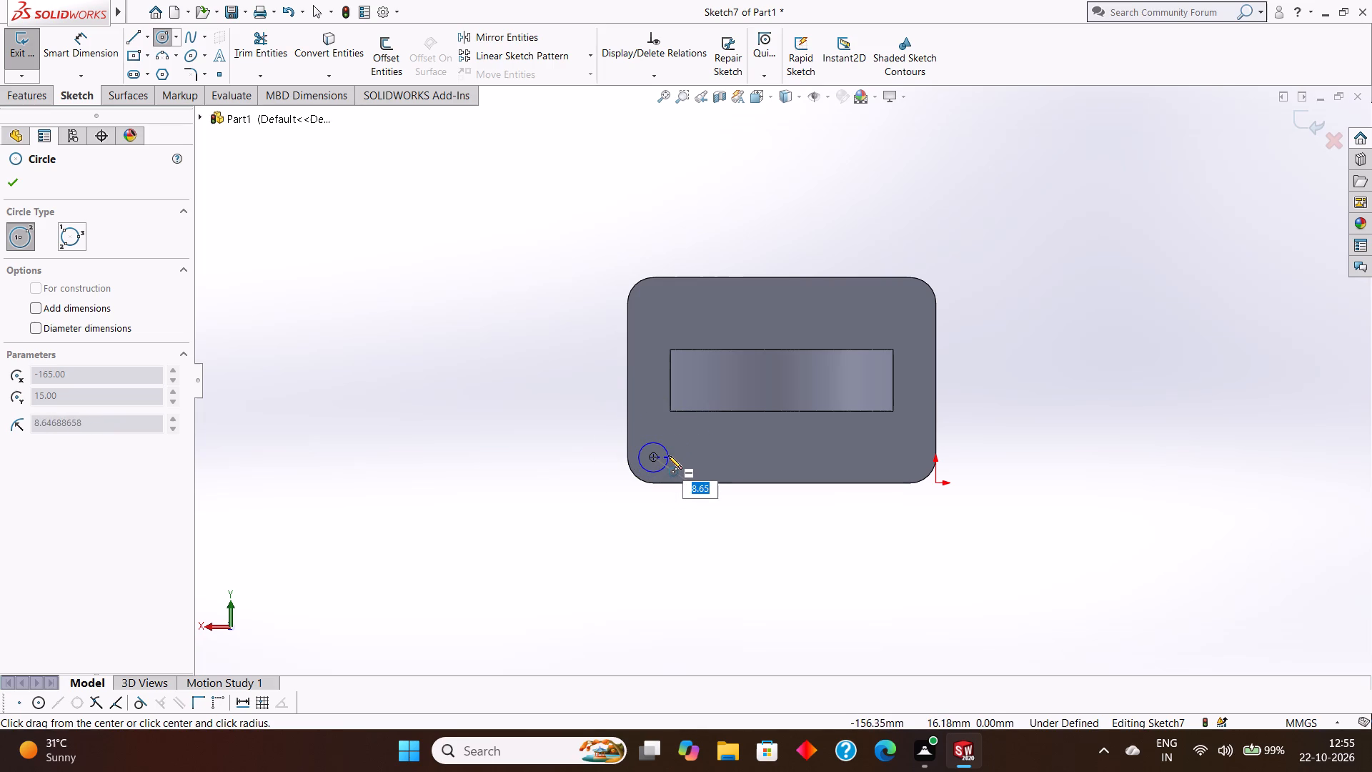
{"action": "type", "text": "10"}
{"action": "key", "text": "Return"}
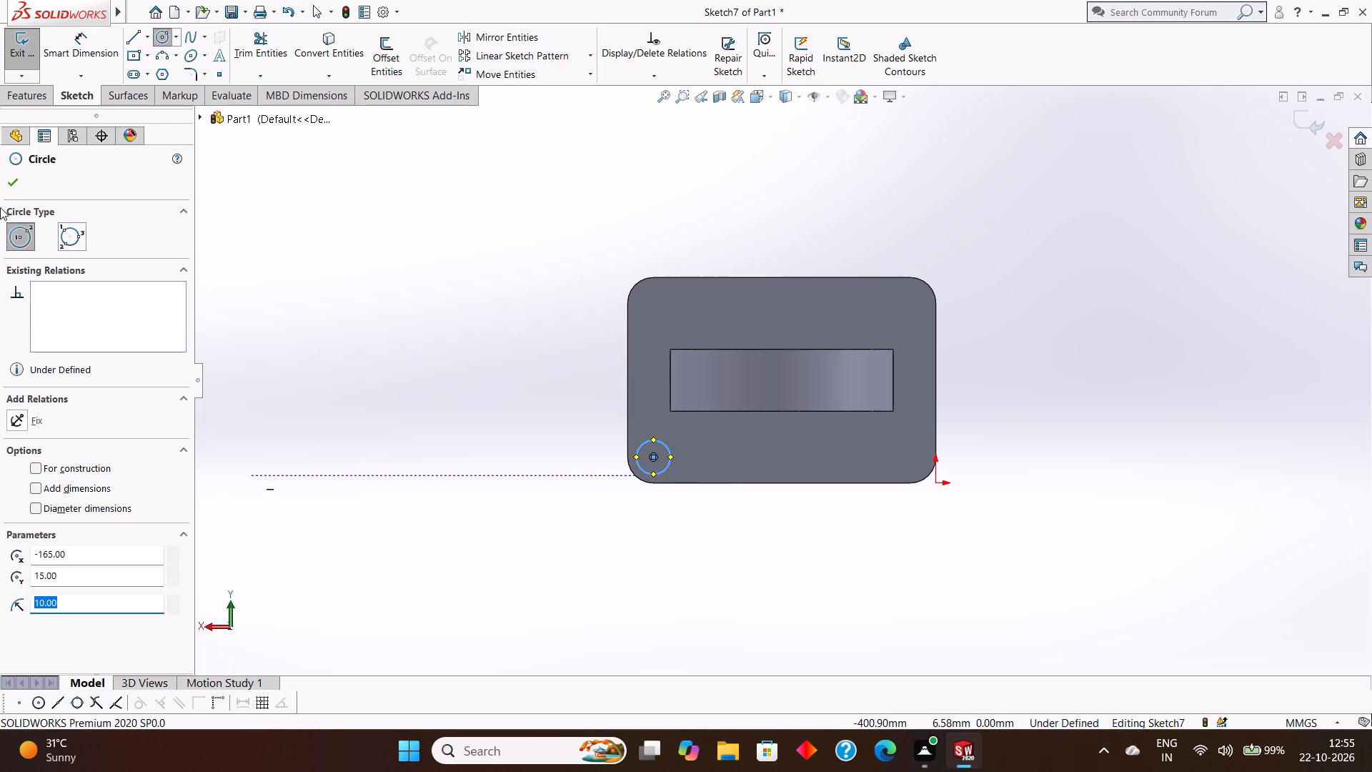
{"action": "left_click", "coordinate": [10, 181]}
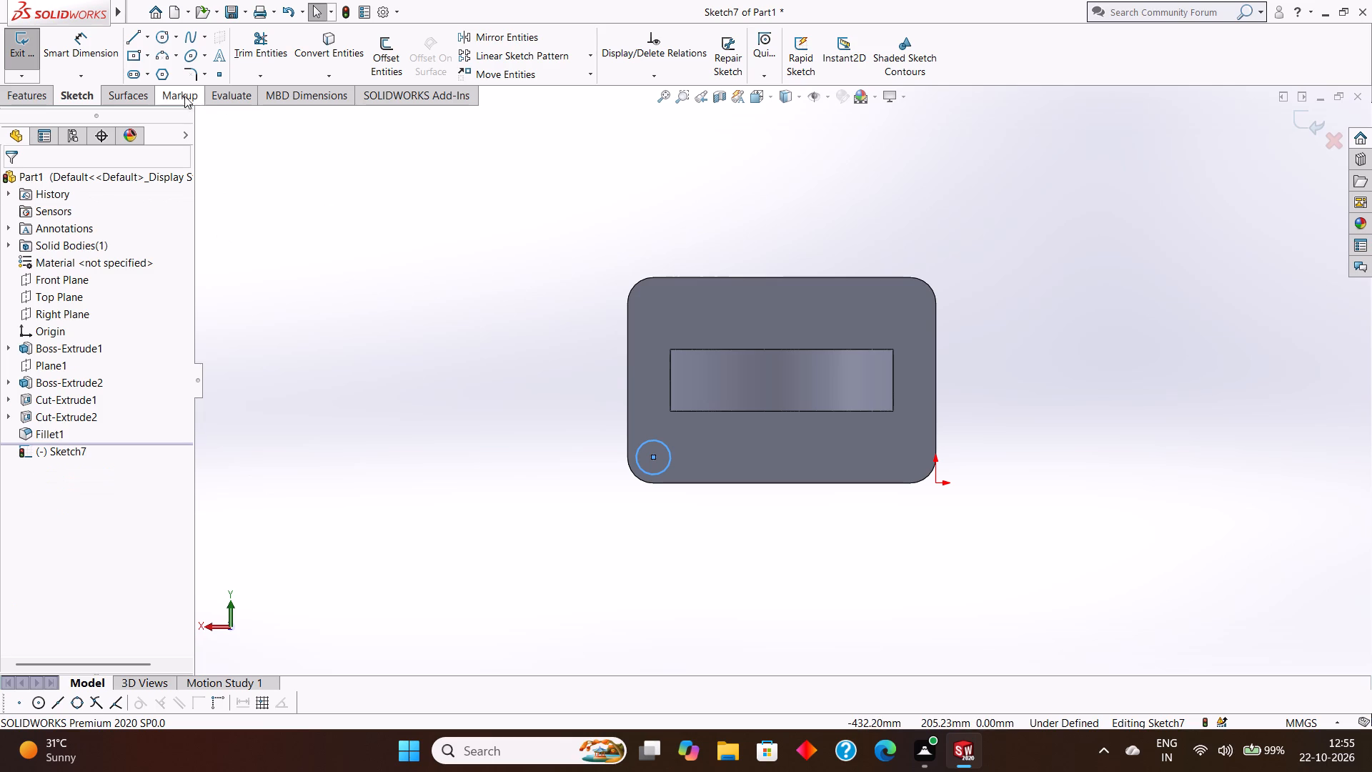
Add a diameter dimension to the corner circle, placing it outside the plate.
{"action": "left_click", "coordinate": [91, 41]}
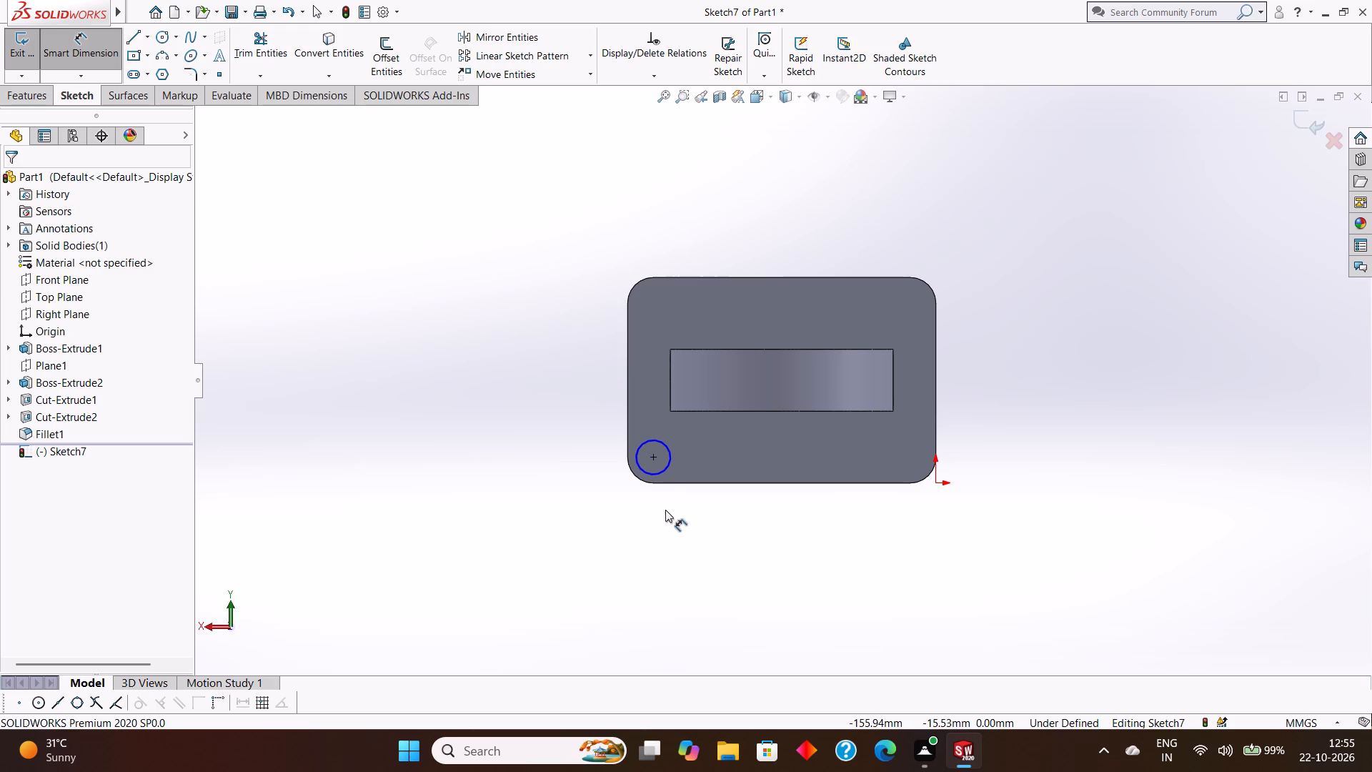
{"action": "left_click", "coordinate": [645, 440]}
{"action": "left_click", "coordinate": [579, 362]}
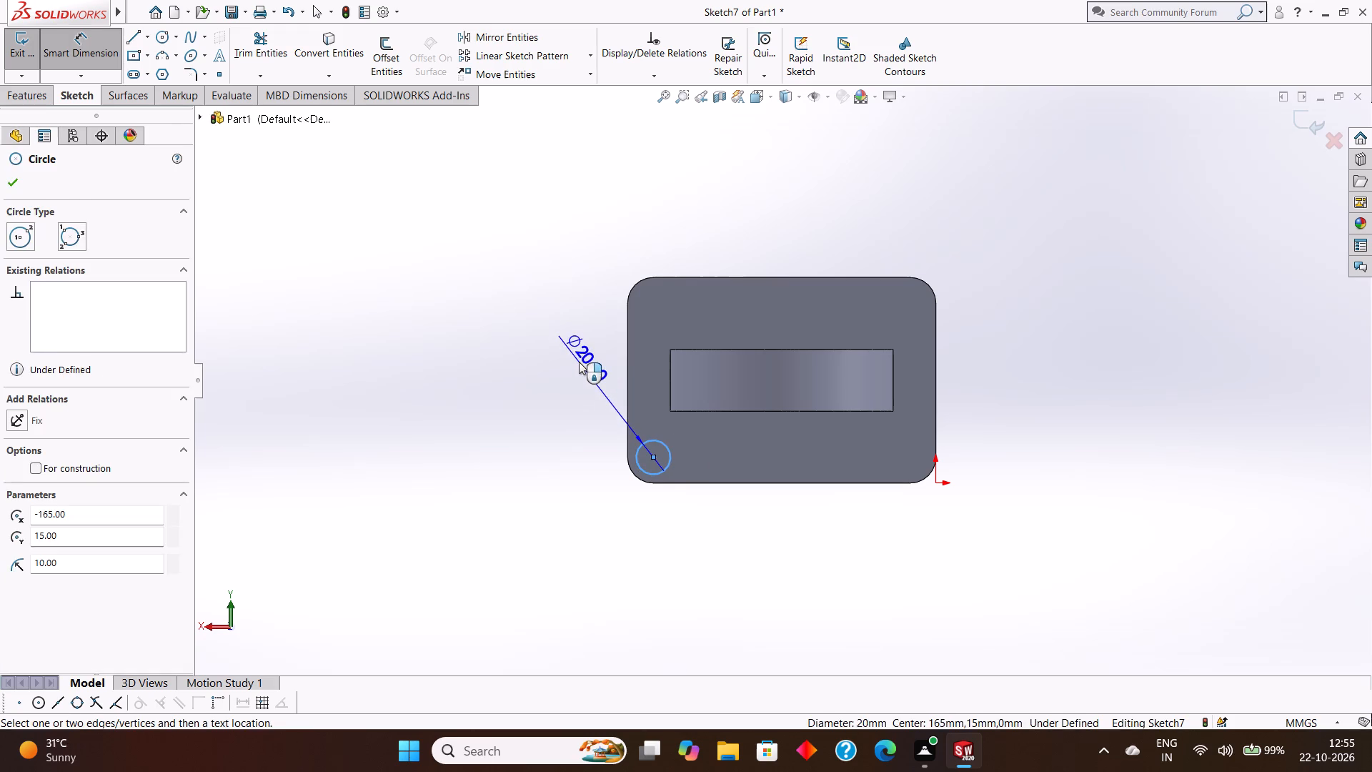
{"action": "left_click", "coordinate": [519, 337]}
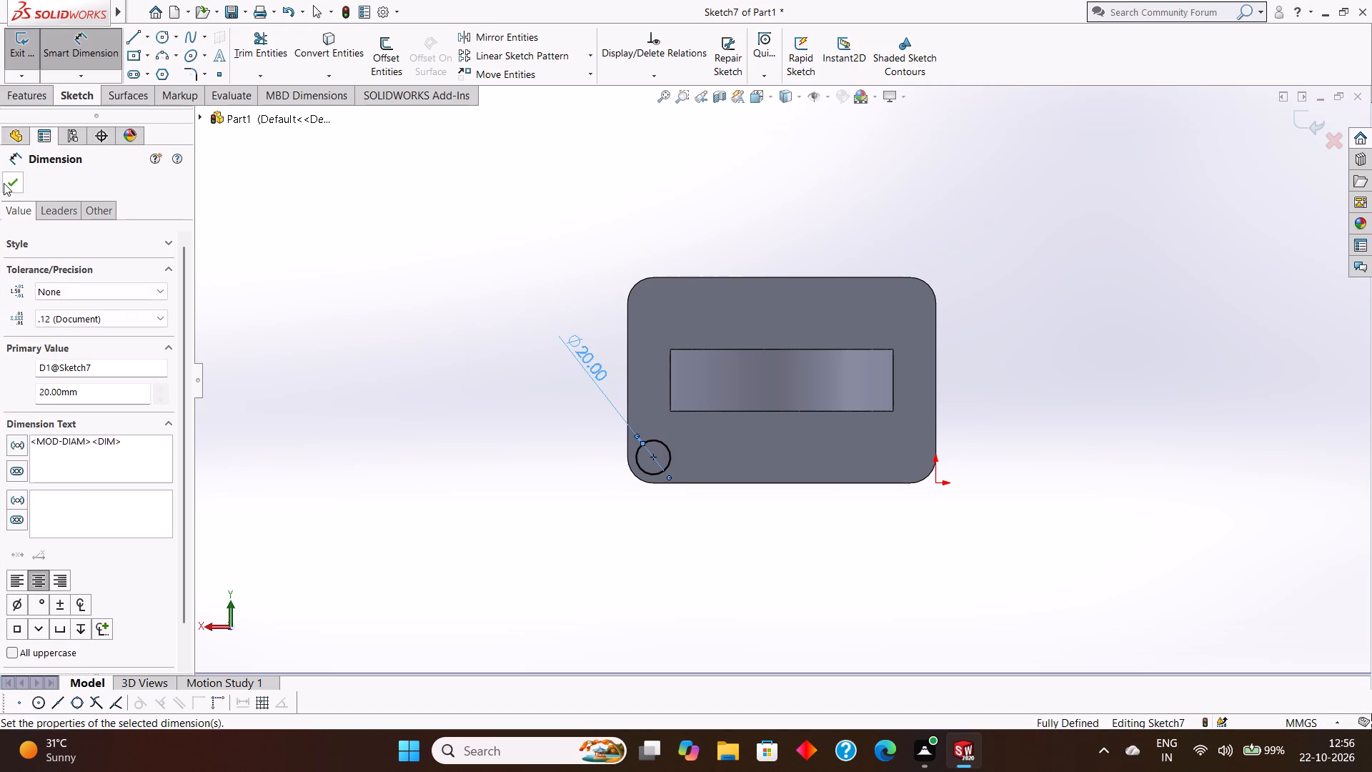
{"action": "left_click", "coordinate": [9, 172]}
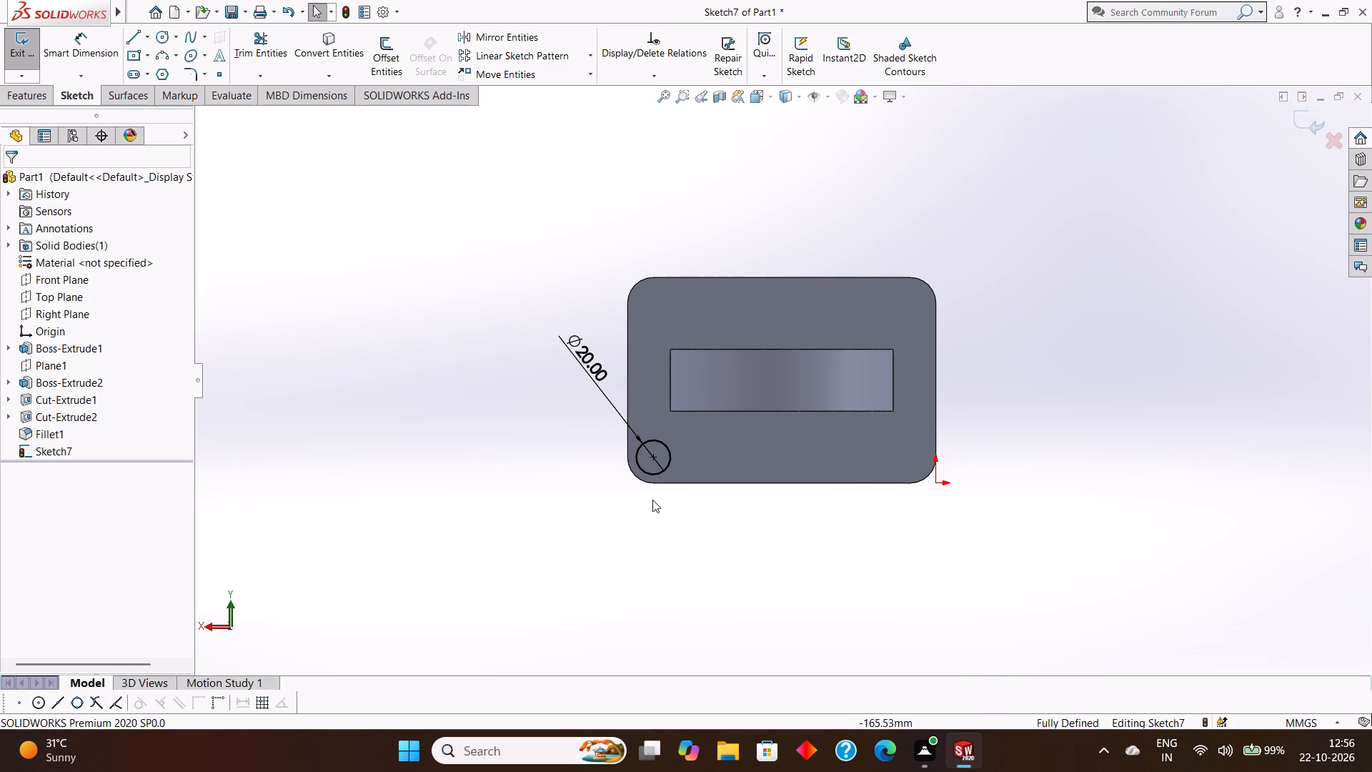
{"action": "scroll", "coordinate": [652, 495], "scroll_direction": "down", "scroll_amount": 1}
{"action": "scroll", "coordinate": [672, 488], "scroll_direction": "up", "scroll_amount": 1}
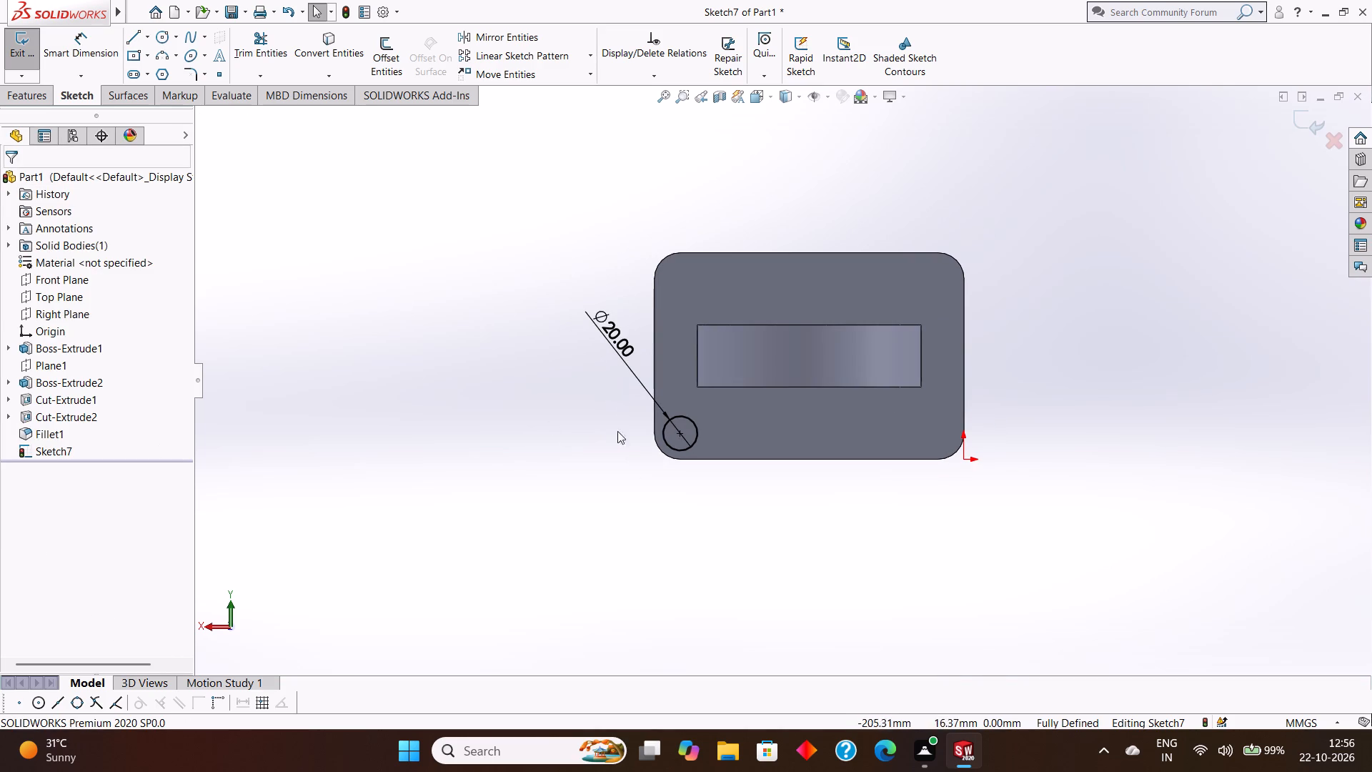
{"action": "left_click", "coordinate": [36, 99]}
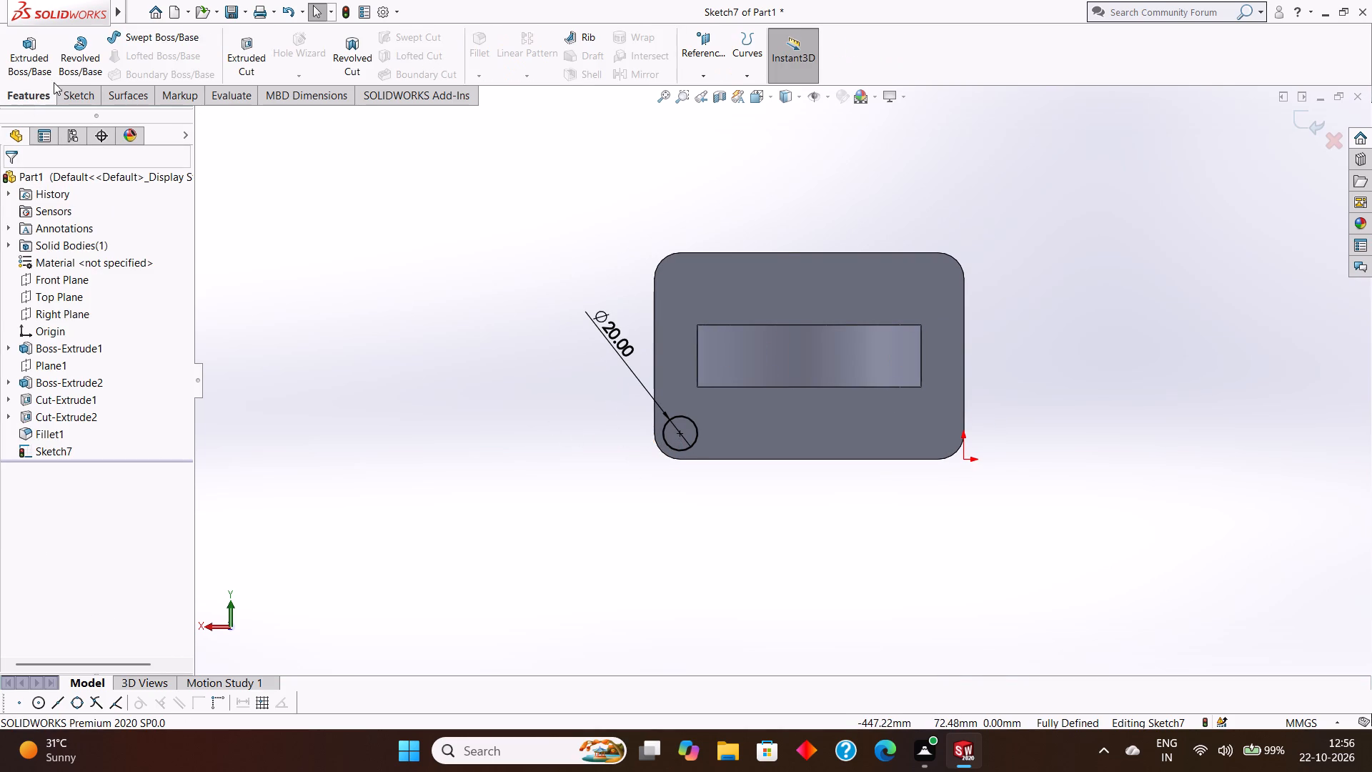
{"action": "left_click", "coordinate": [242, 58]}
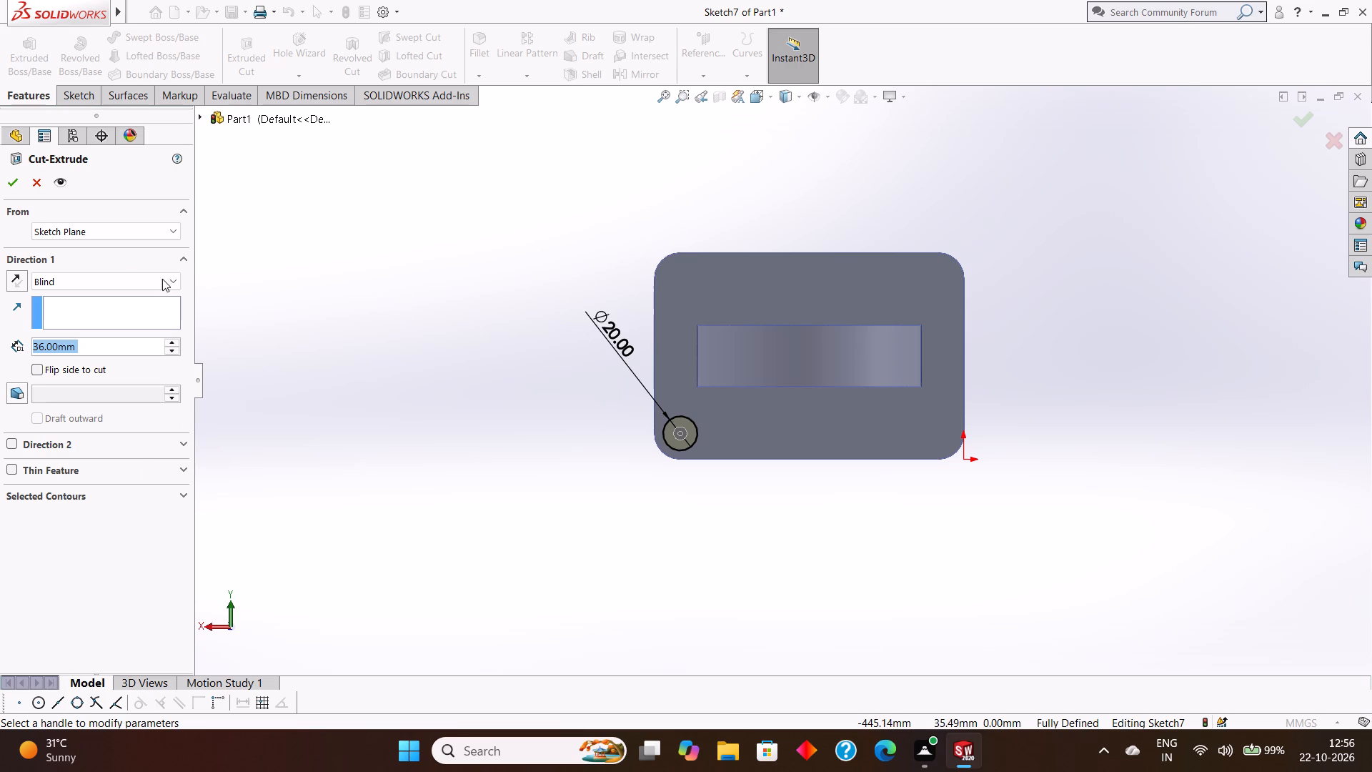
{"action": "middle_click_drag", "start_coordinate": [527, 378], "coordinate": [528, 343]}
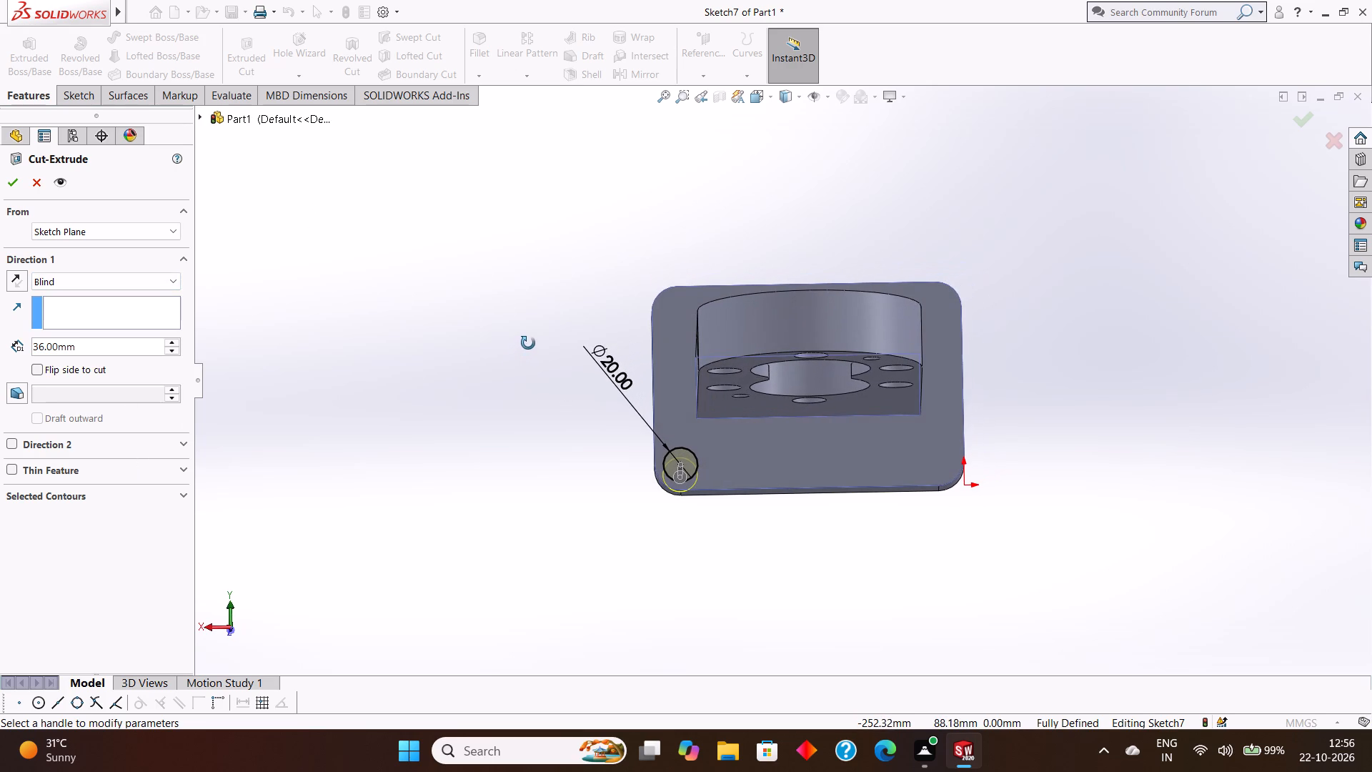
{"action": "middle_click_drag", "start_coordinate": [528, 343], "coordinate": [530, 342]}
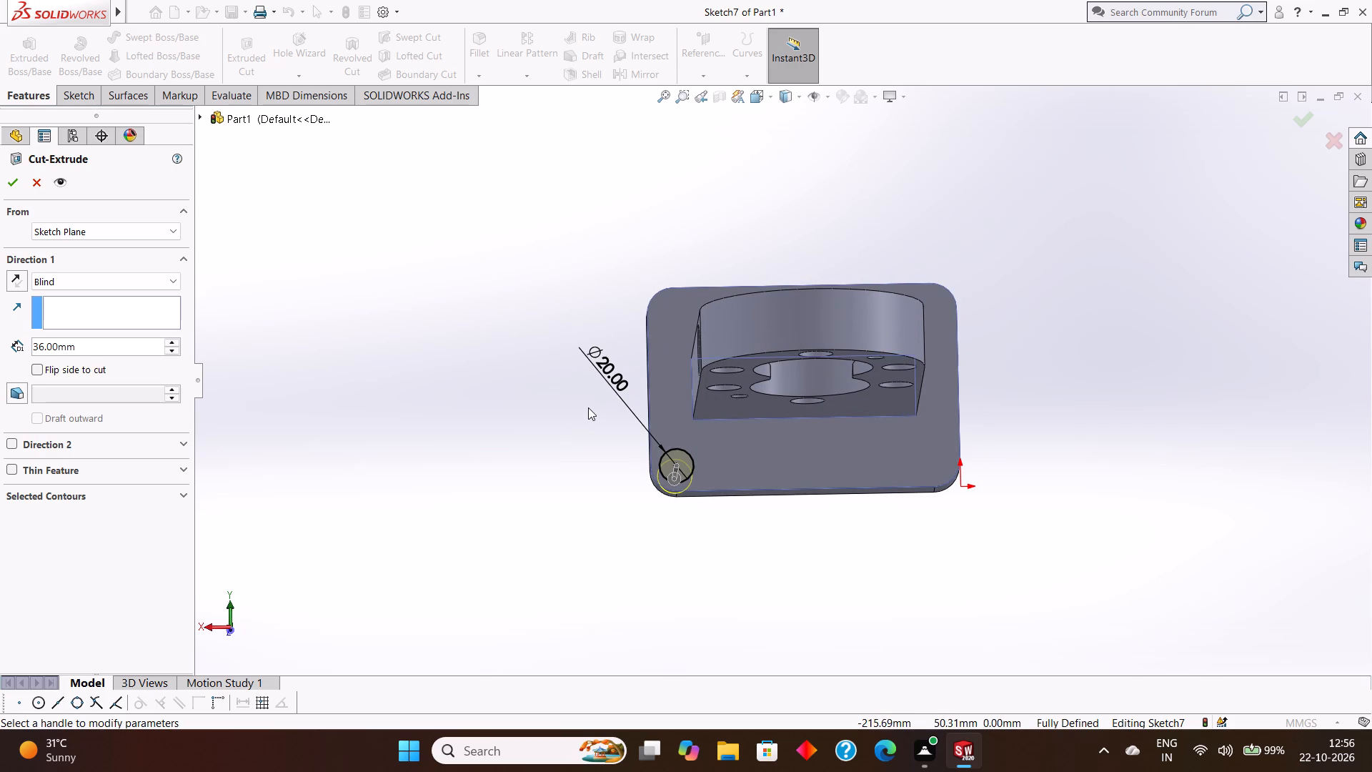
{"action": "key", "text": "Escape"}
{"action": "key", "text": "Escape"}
Set the corner circle's diameter to 15 mm.
{"action": "double_click", "coordinate": [607, 375]}
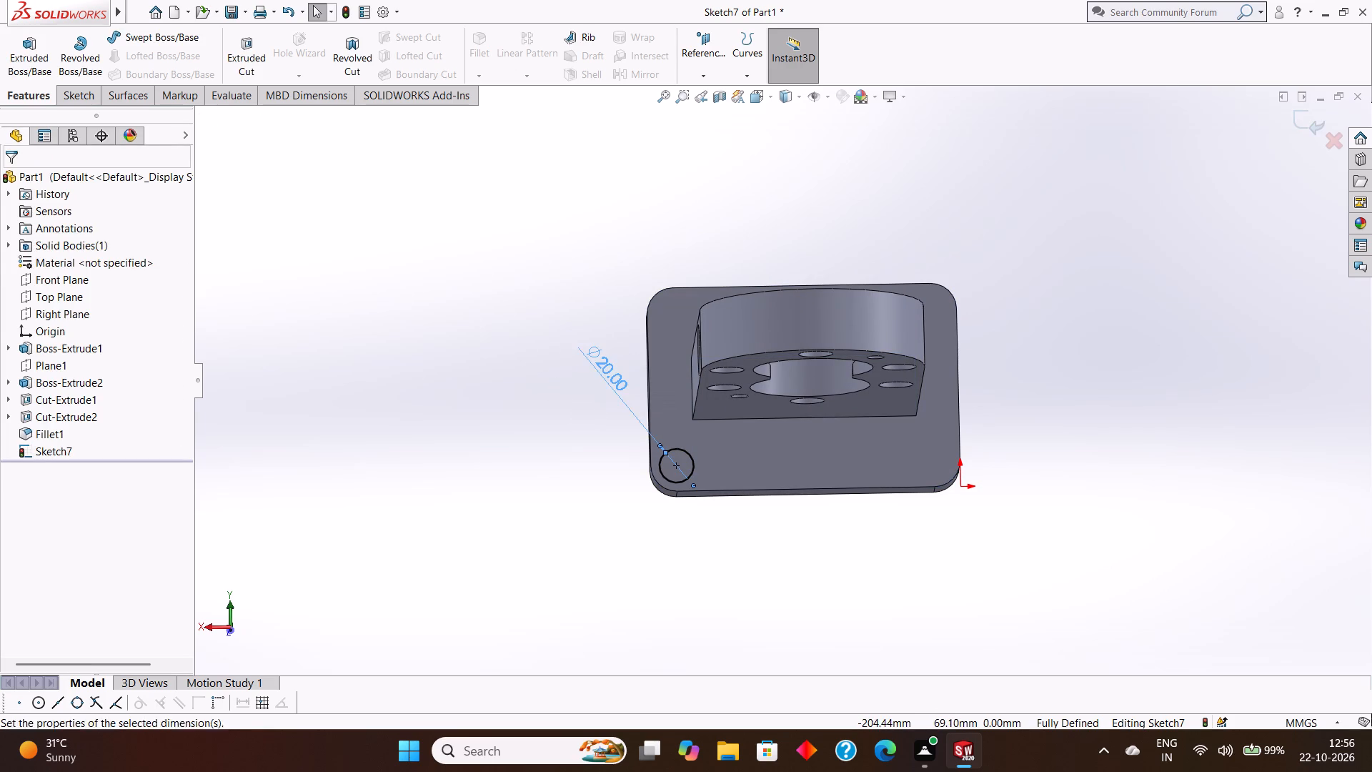
{"action": "double_click", "coordinate": [607, 368]}
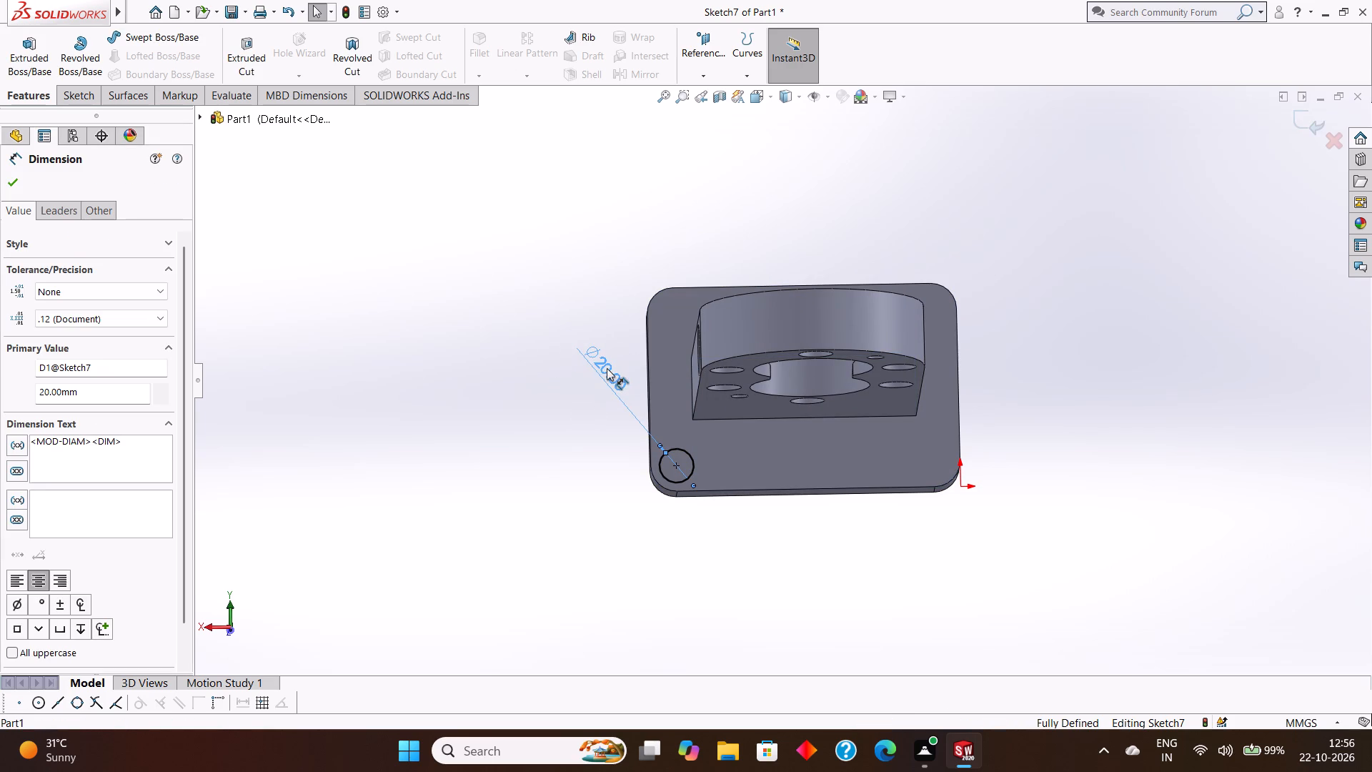
{"action": "type", "text": "15"}
{"action": "key", "text": "Return"}
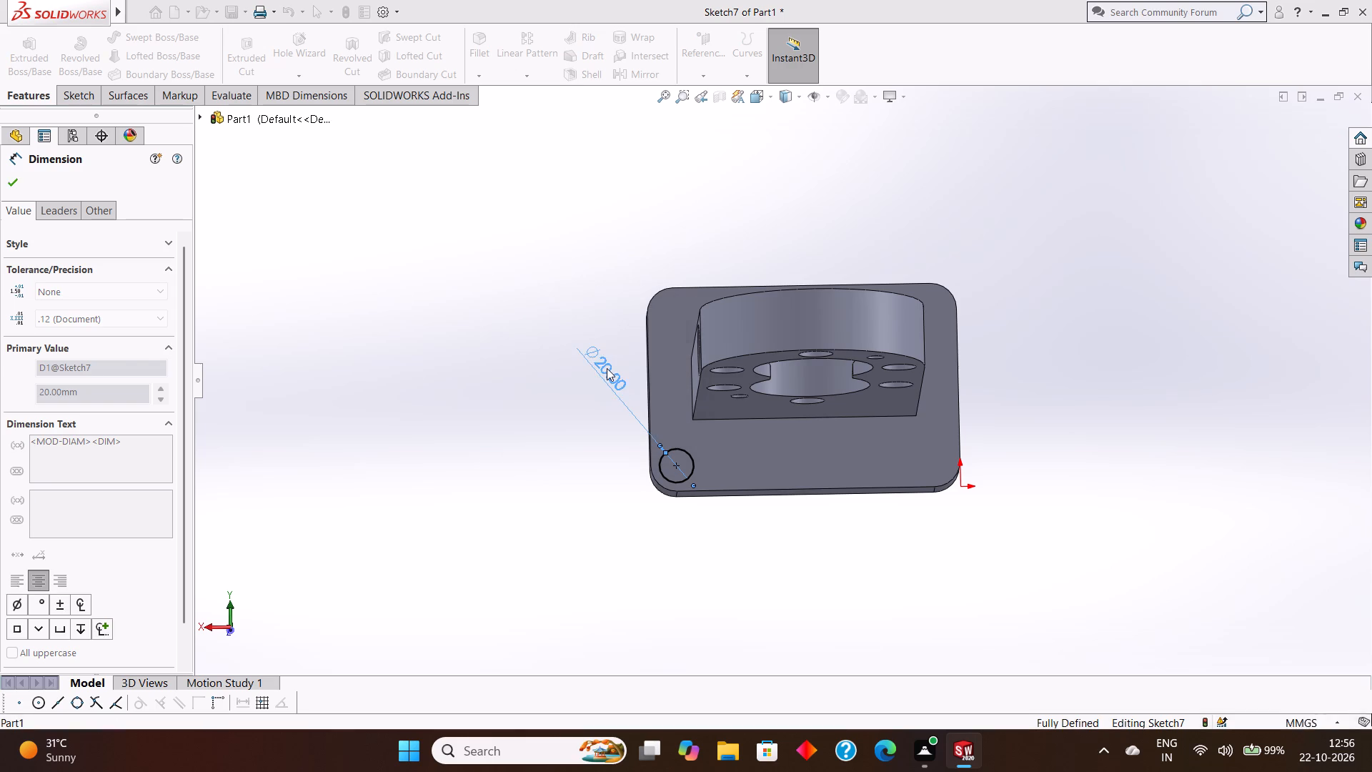
{"action": "left_click", "coordinate": [22, 184]}
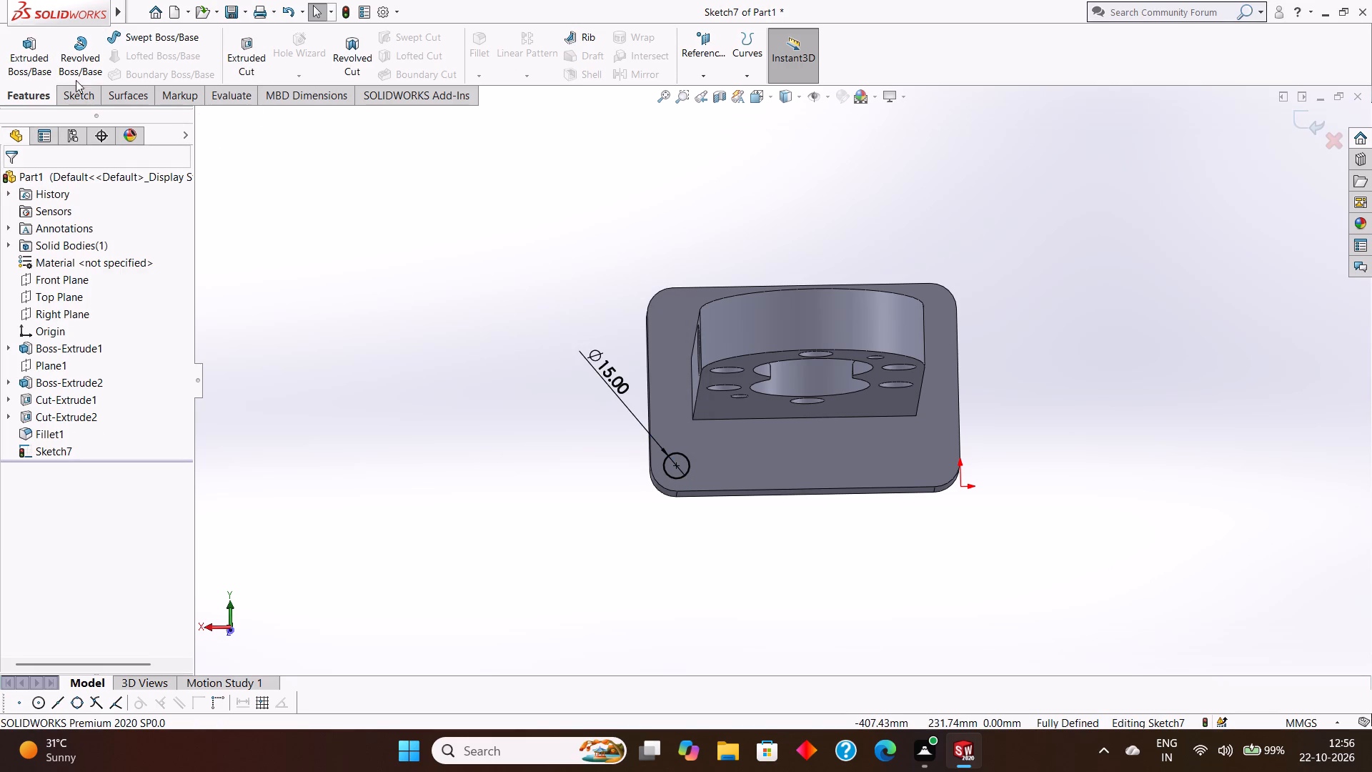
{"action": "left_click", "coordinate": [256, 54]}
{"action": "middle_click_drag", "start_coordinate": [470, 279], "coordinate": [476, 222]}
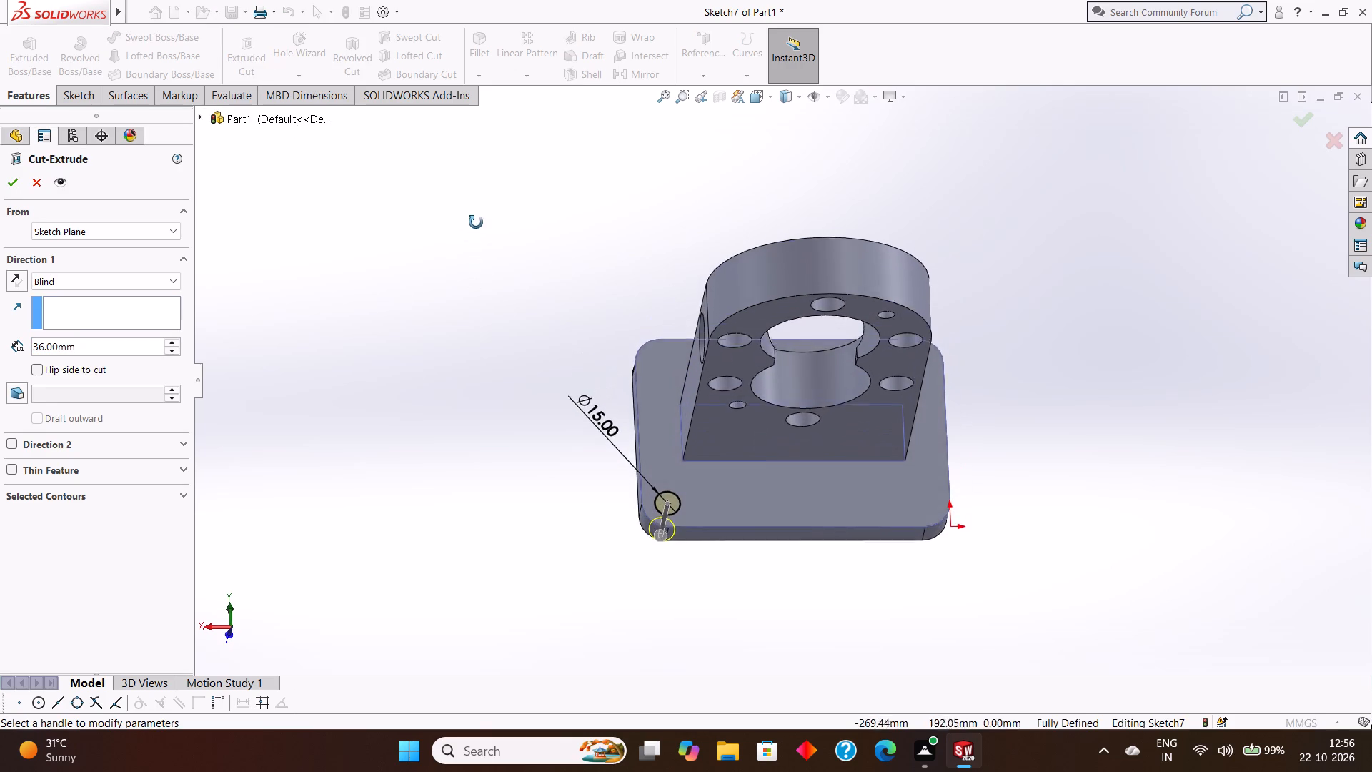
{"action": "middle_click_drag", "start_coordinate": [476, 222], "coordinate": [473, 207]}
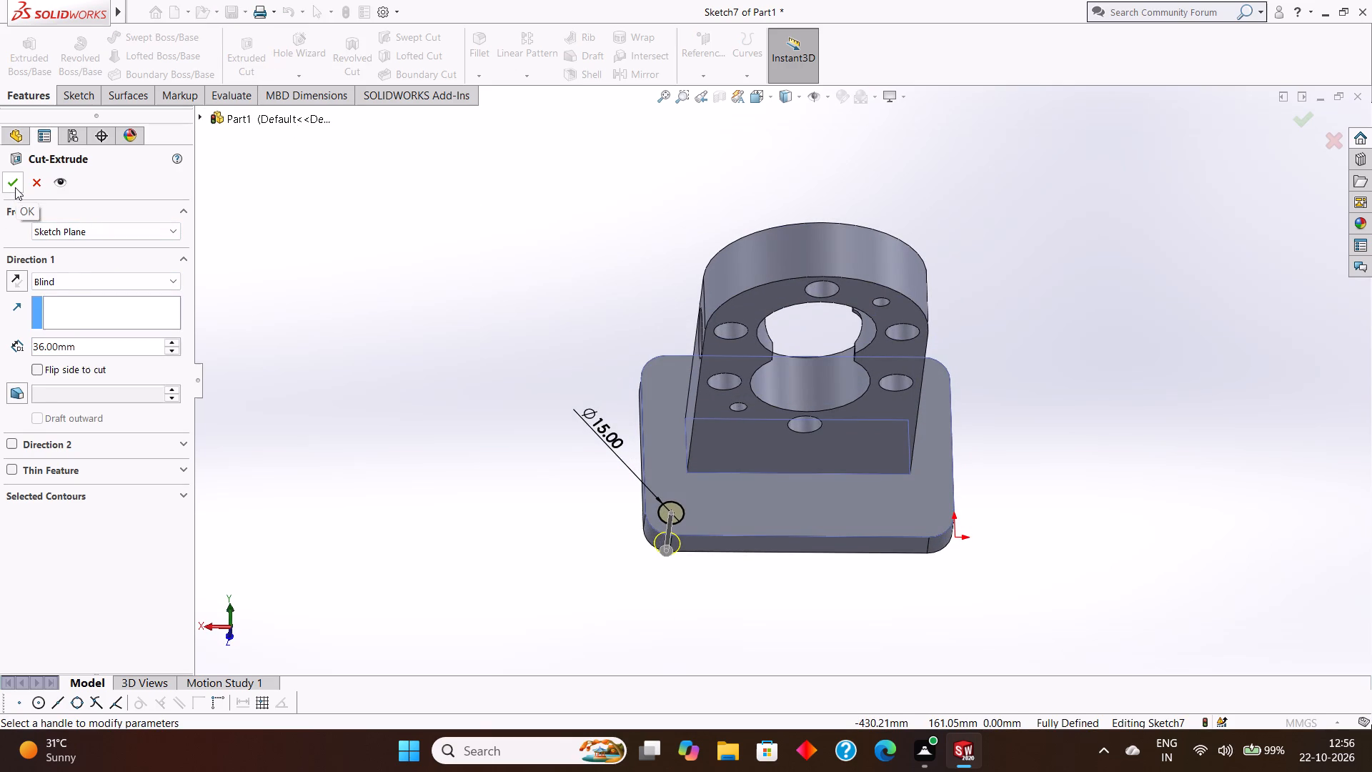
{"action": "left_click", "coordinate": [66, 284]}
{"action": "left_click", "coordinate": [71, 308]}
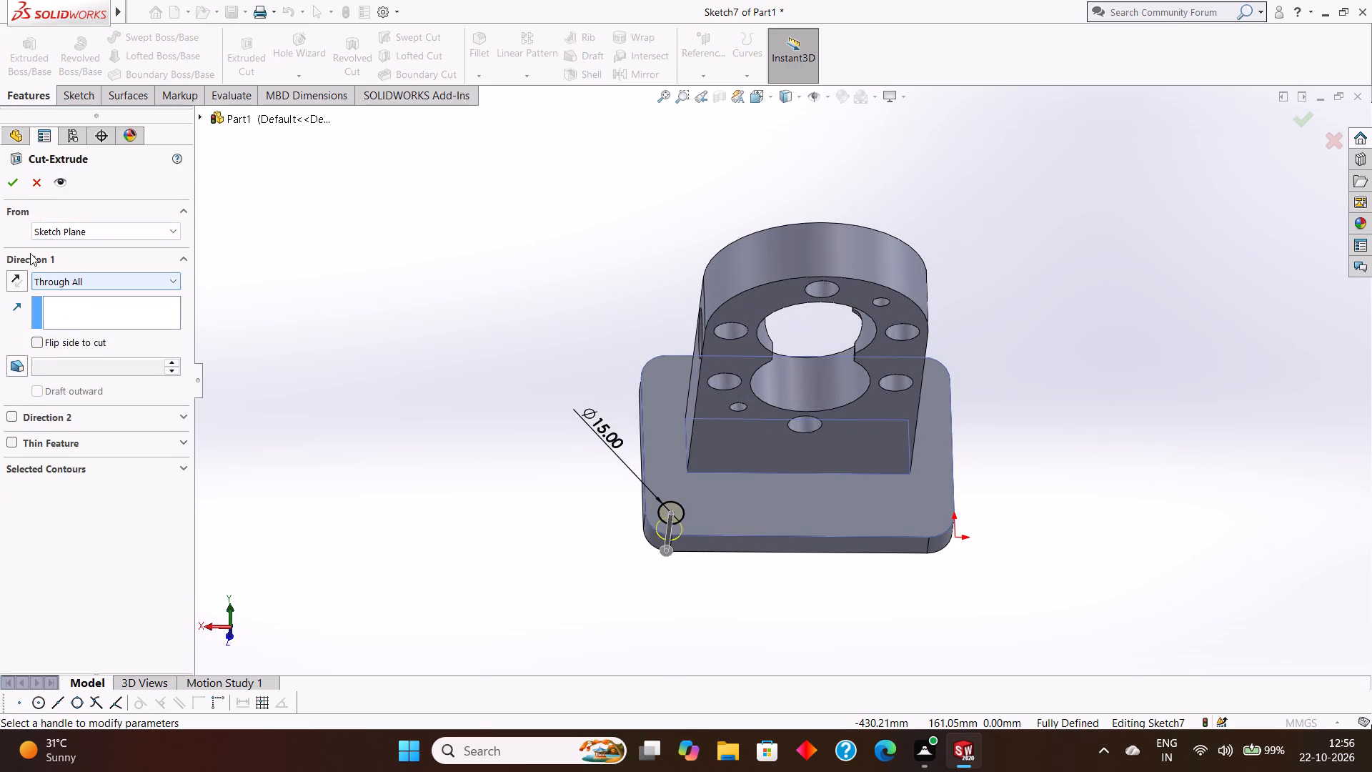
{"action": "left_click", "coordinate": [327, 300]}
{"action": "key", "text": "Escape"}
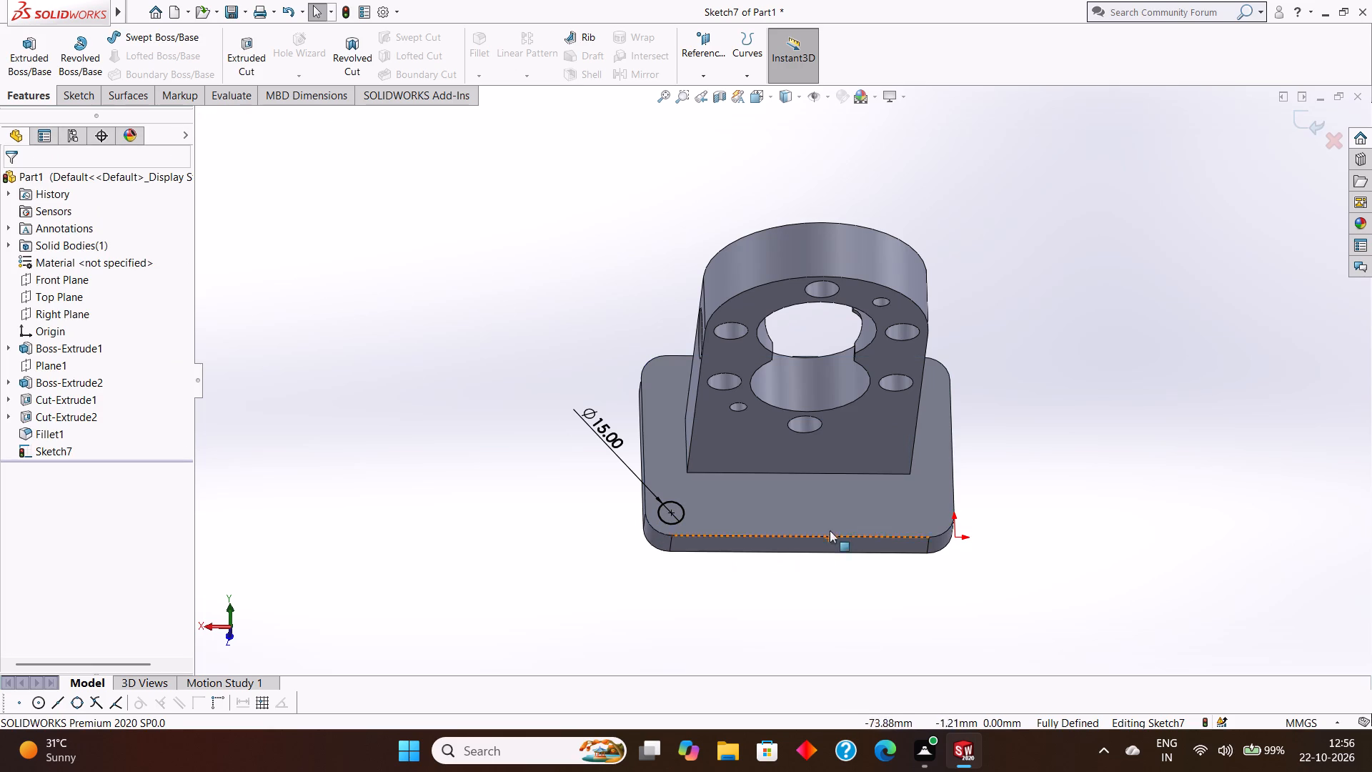
View the plate face-on and sketch a circle of 7.5 mm radius centred on the rounded corner nearest the origin.
{"action": "left_click", "coordinate": [833, 518]}
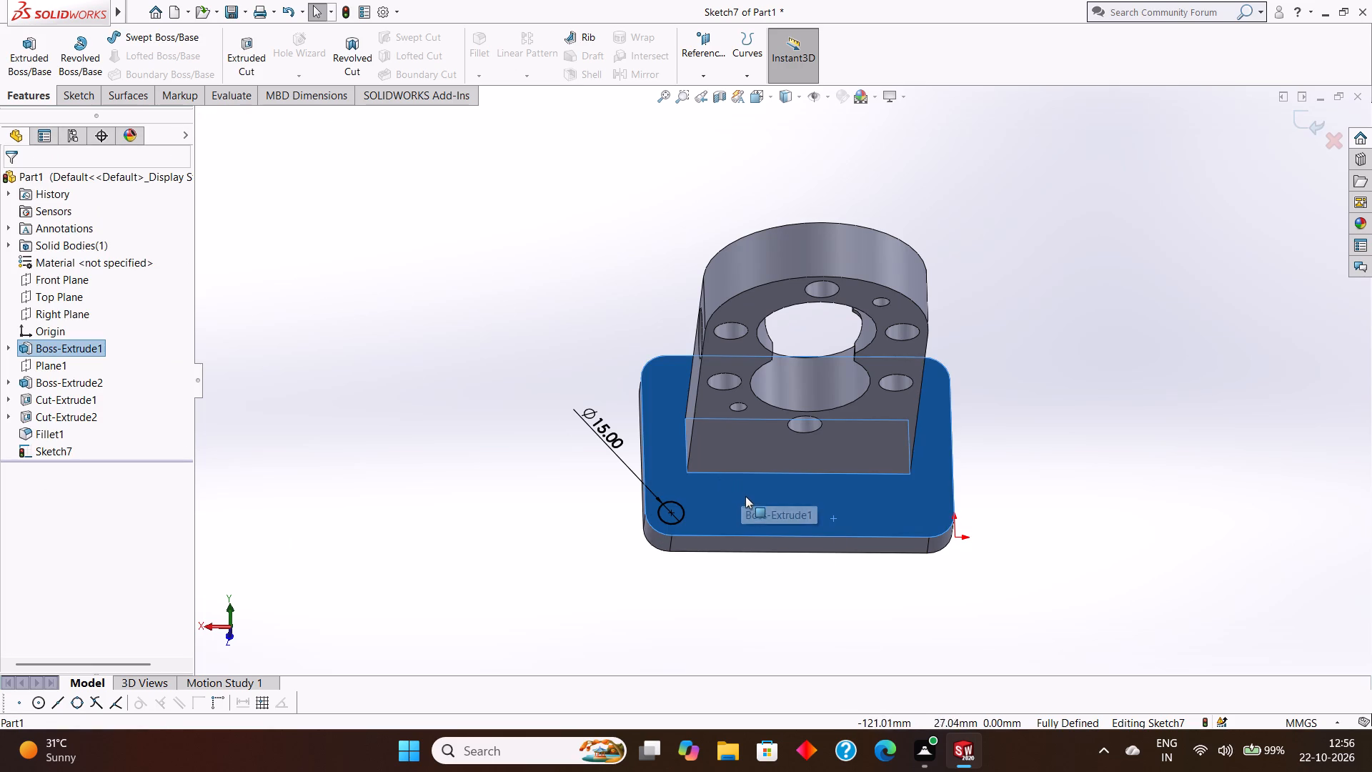
{"action": "key", "text": "ctrl+8"}
{"action": "right_click", "coordinate": [757, 485]}
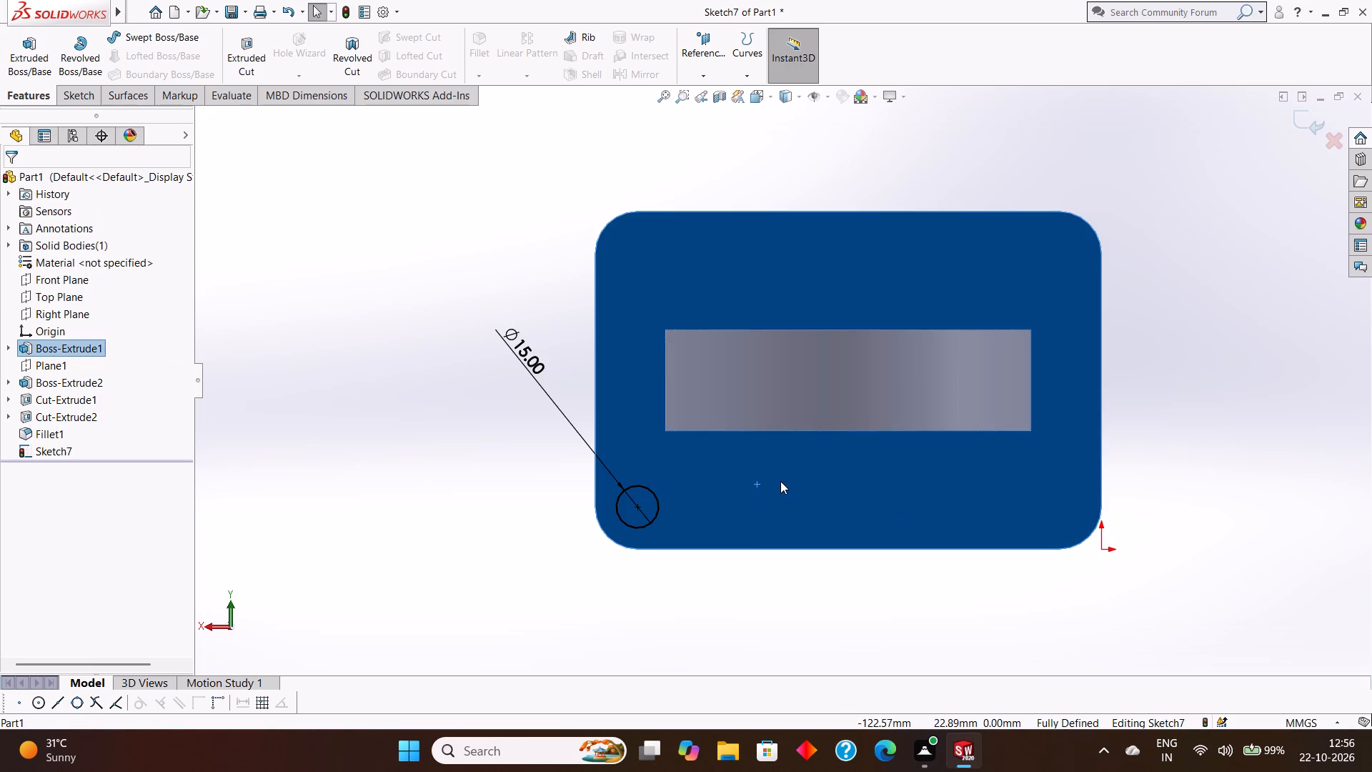
{"action": "key", "text": "Escape"}
{"action": "key", "text": "Escape"}
{"action": "left_click", "coordinate": [86, 95]}
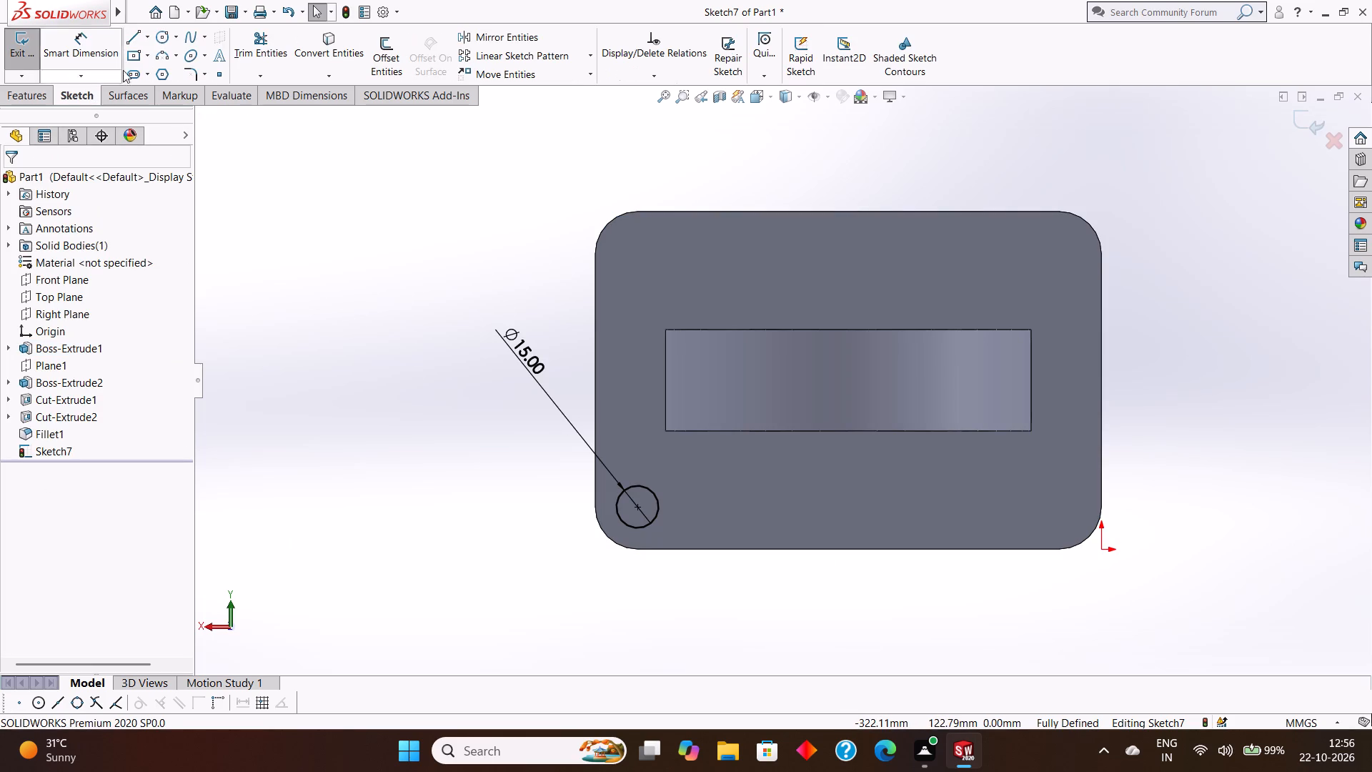
{"action": "left_click", "coordinate": [159, 33]}
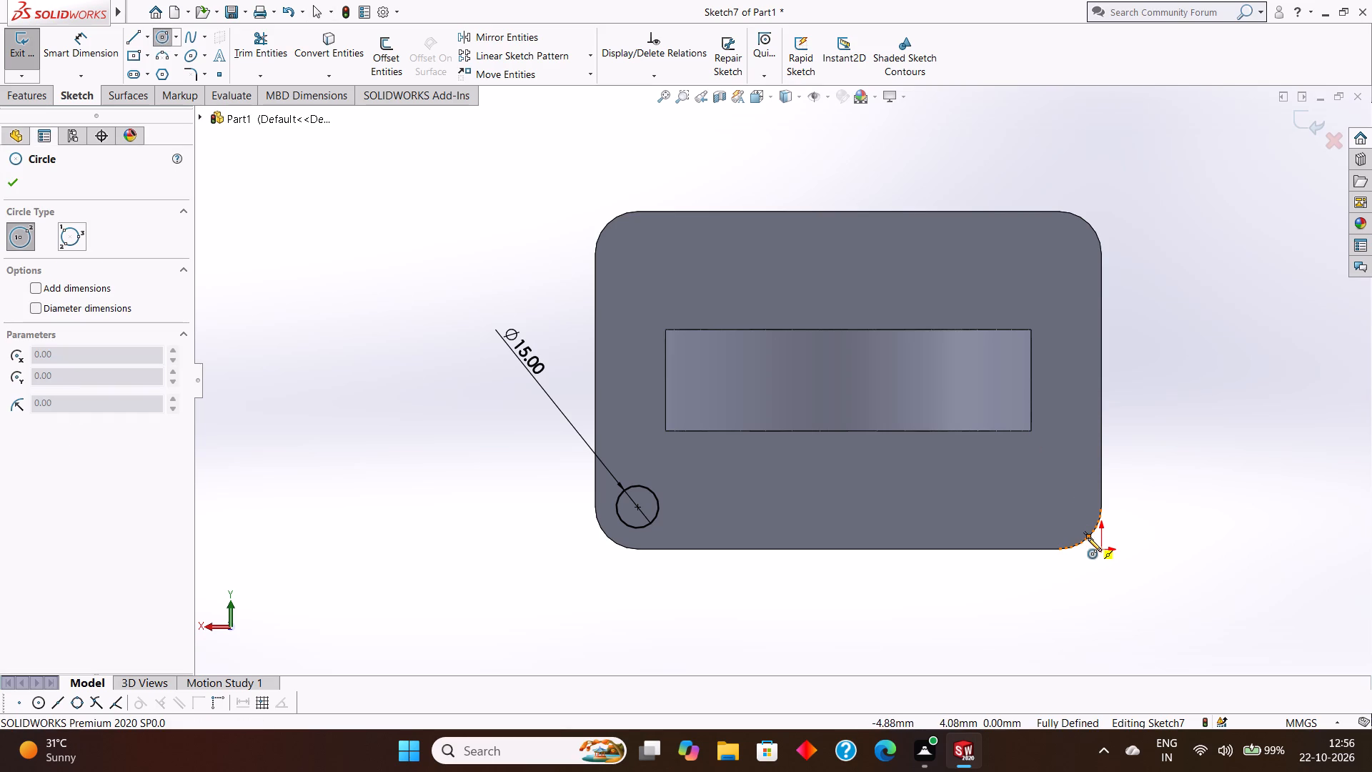
{"action": "left_click_drag", "start_coordinate": [1062, 508], "coordinate": [1065, 522]}
{"action": "type", "text": "7.5"}
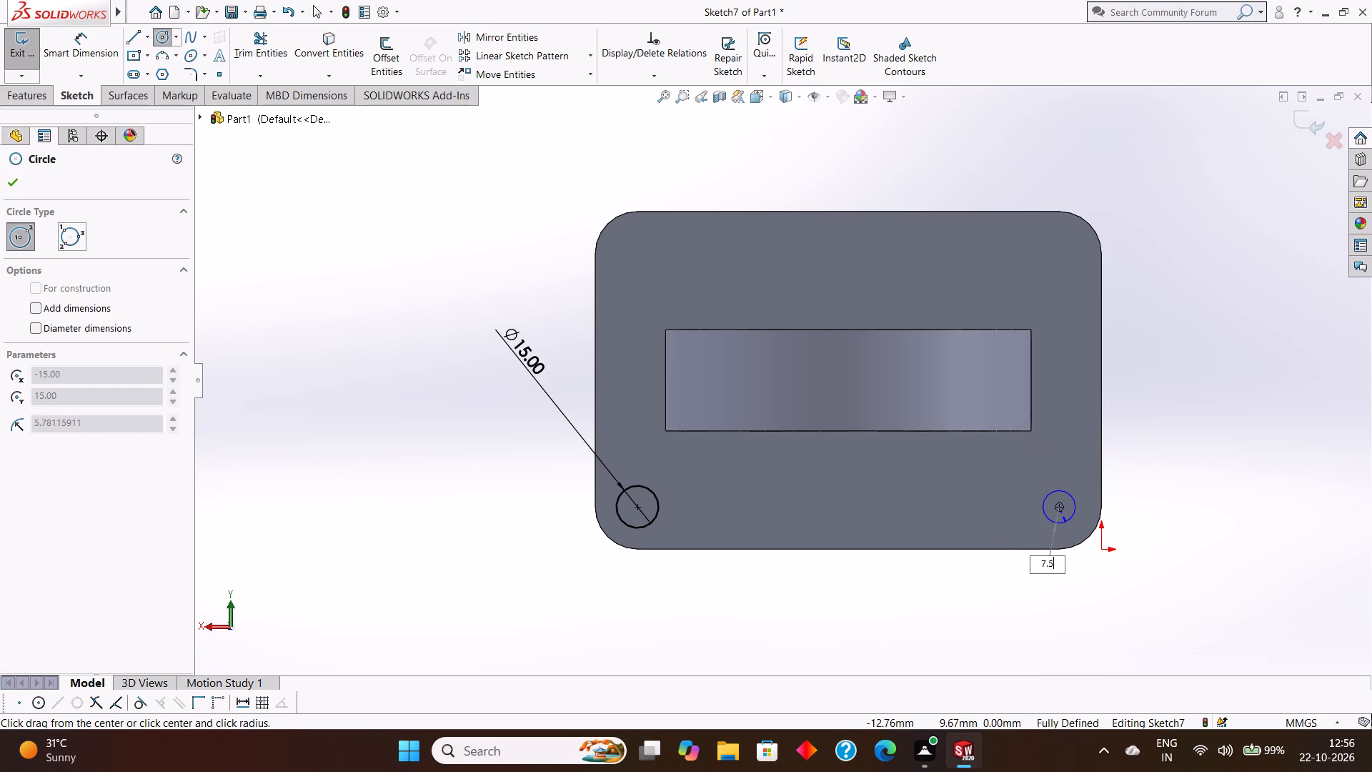
{"action": "key", "text": "Return"}
{"action": "key", "text": "Escape"}
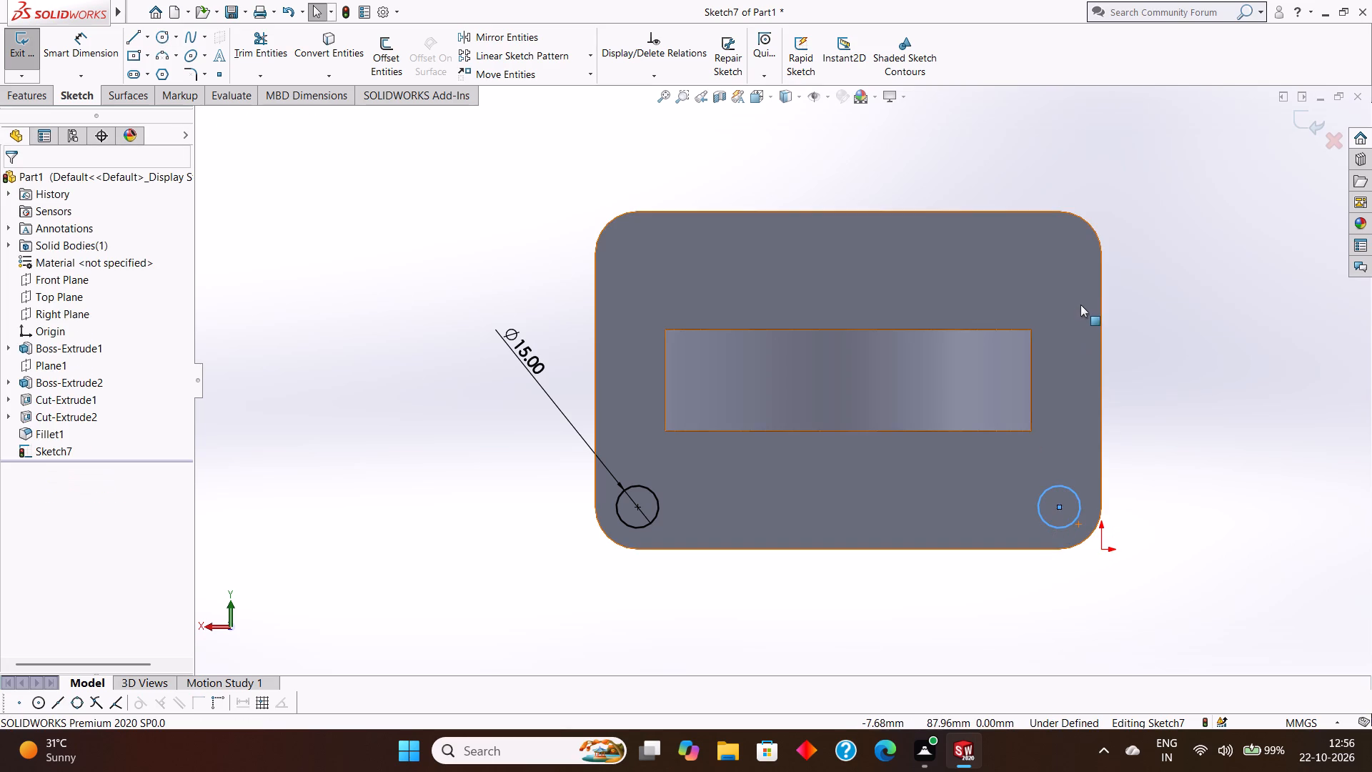
{"action": "key", "text": "Escape"}
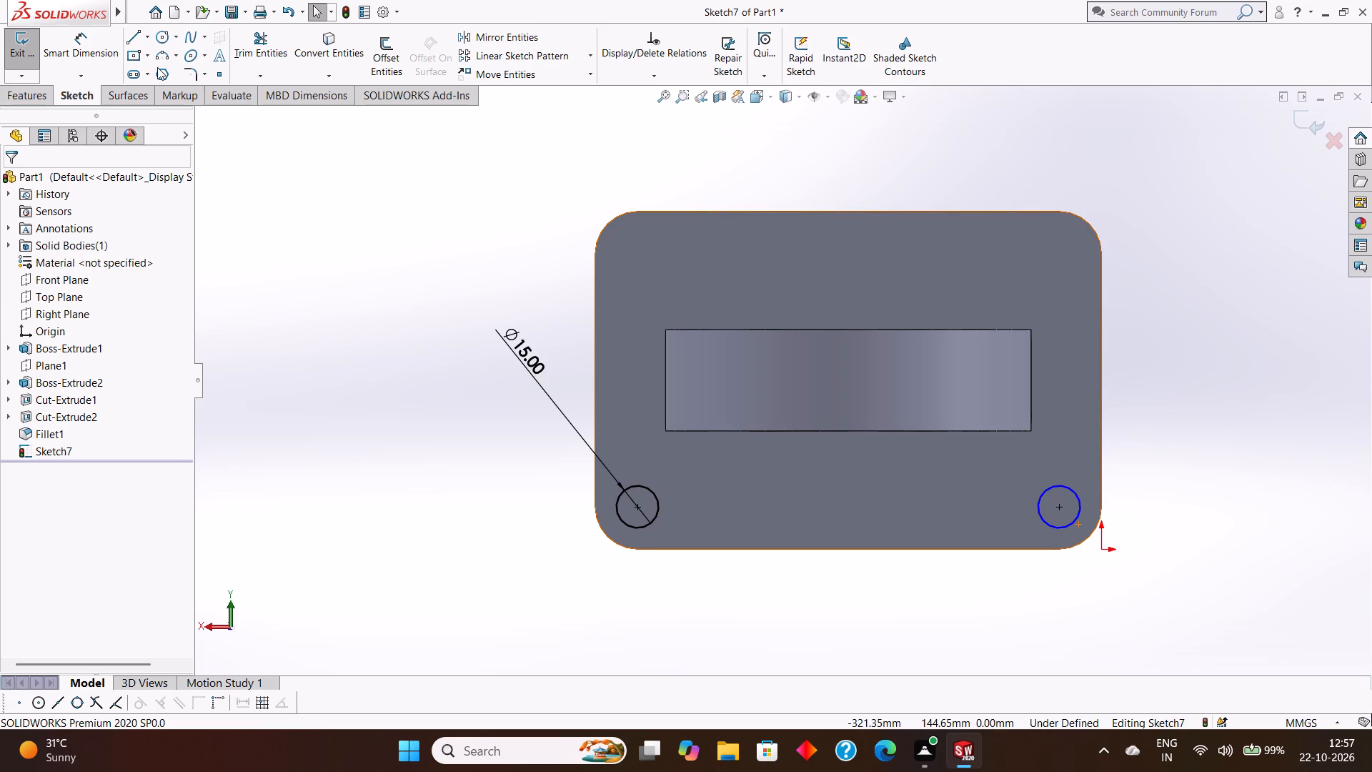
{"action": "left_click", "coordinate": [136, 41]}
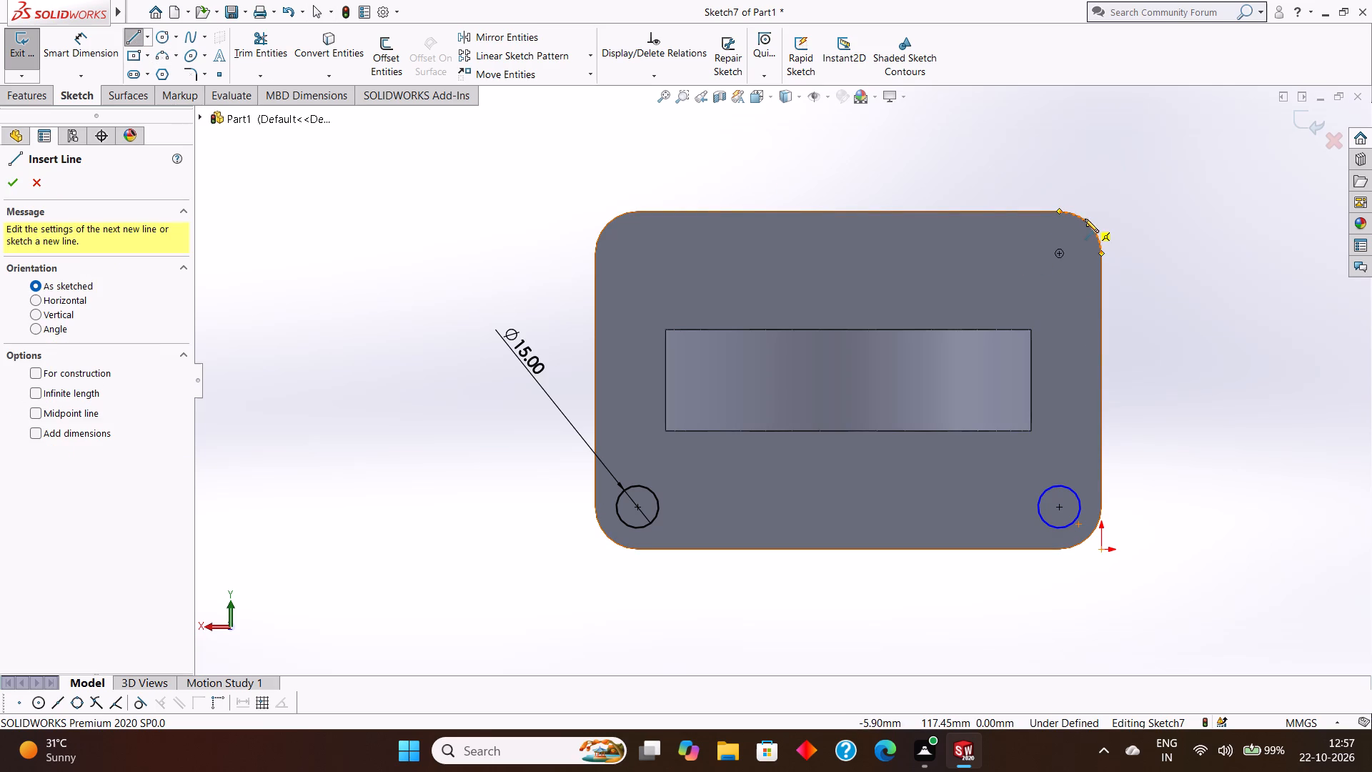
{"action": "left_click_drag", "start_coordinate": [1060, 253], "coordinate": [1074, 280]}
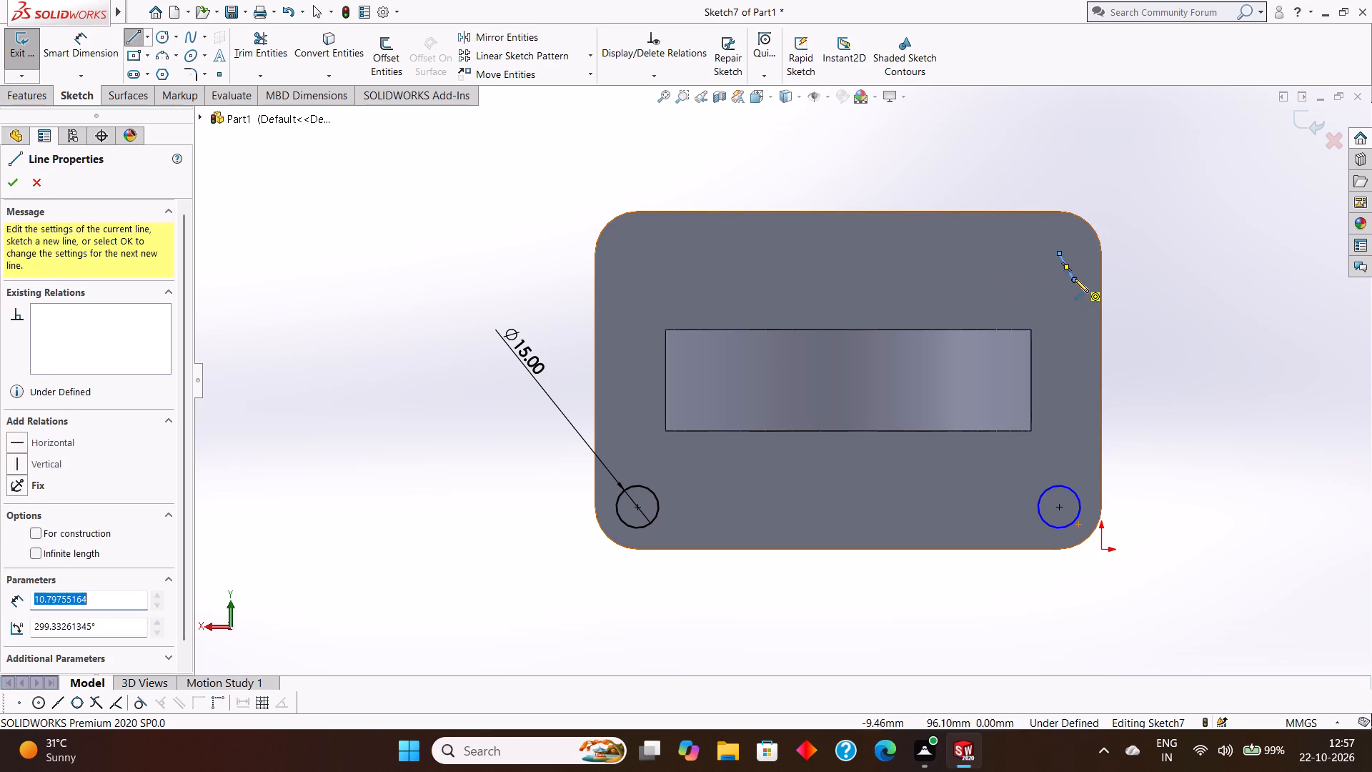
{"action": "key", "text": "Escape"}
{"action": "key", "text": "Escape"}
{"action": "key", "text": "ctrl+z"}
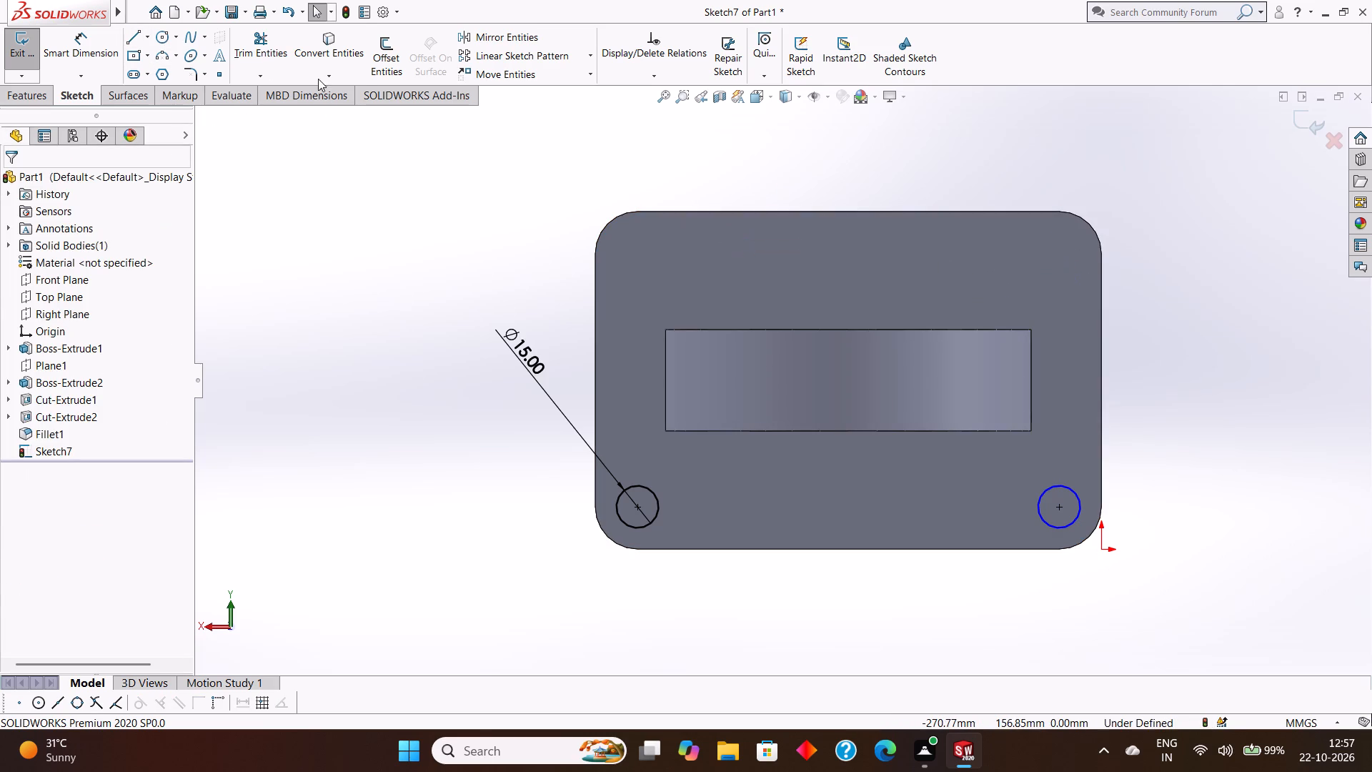
Sketch a circle of 7.5 mm radius centred on each of the plate's two remaining rounded corners.
{"action": "left_click", "coordinate": [155, 36]}
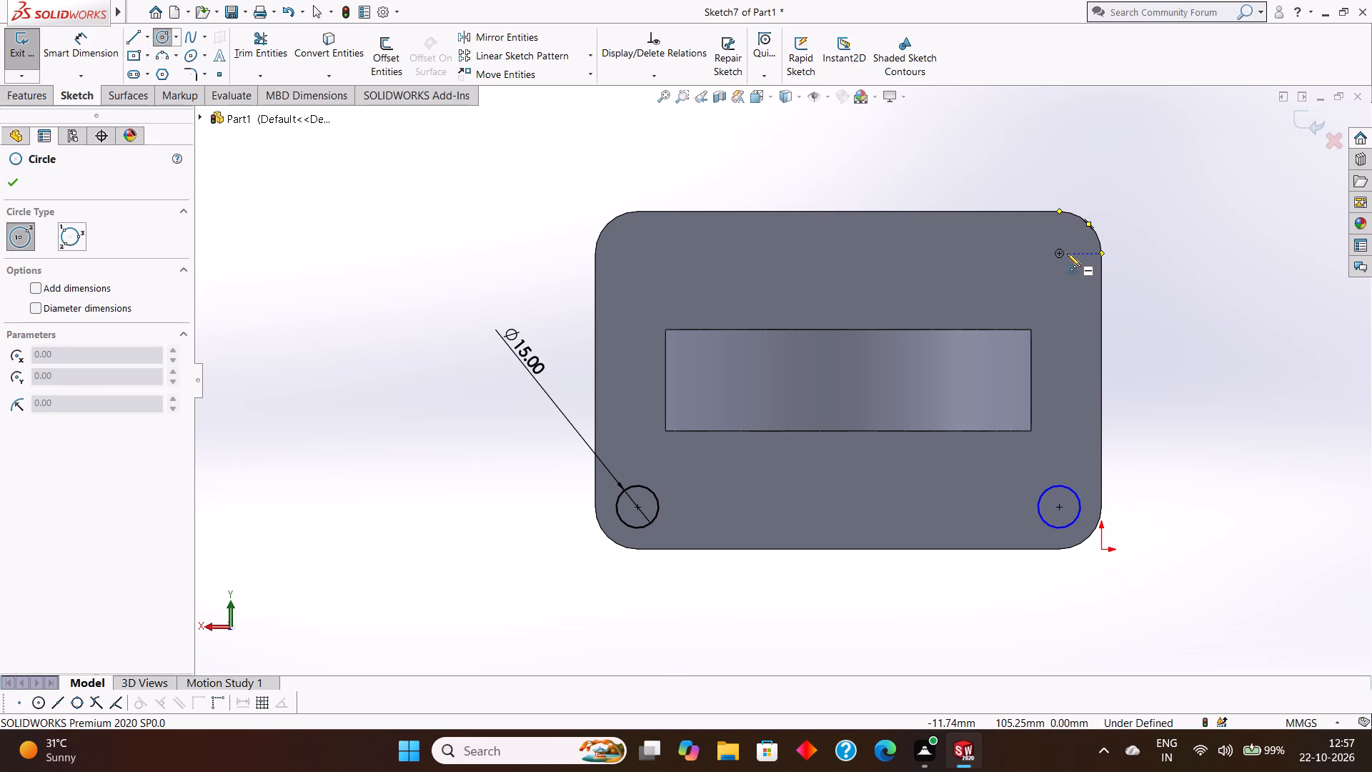
{"action": "left_click_drag", "start_coordinate": [1059, 253], "coordinate": [1070, 271]}
{"action": "type", "text": "7.5"}
{"action": "key", "text": "Return"}
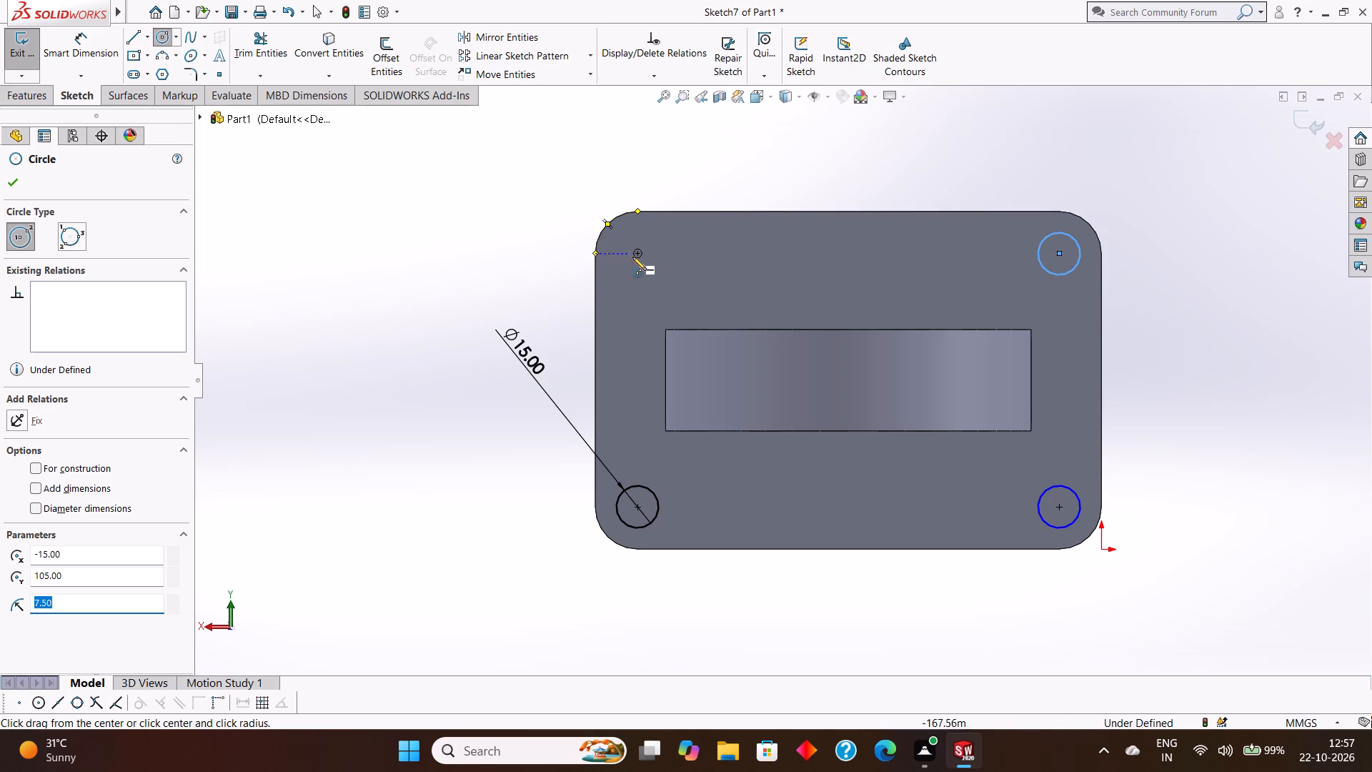
{"action": "left_click_drag", "start_coordinate": [639, 253], "coordinate": [650, 268]}
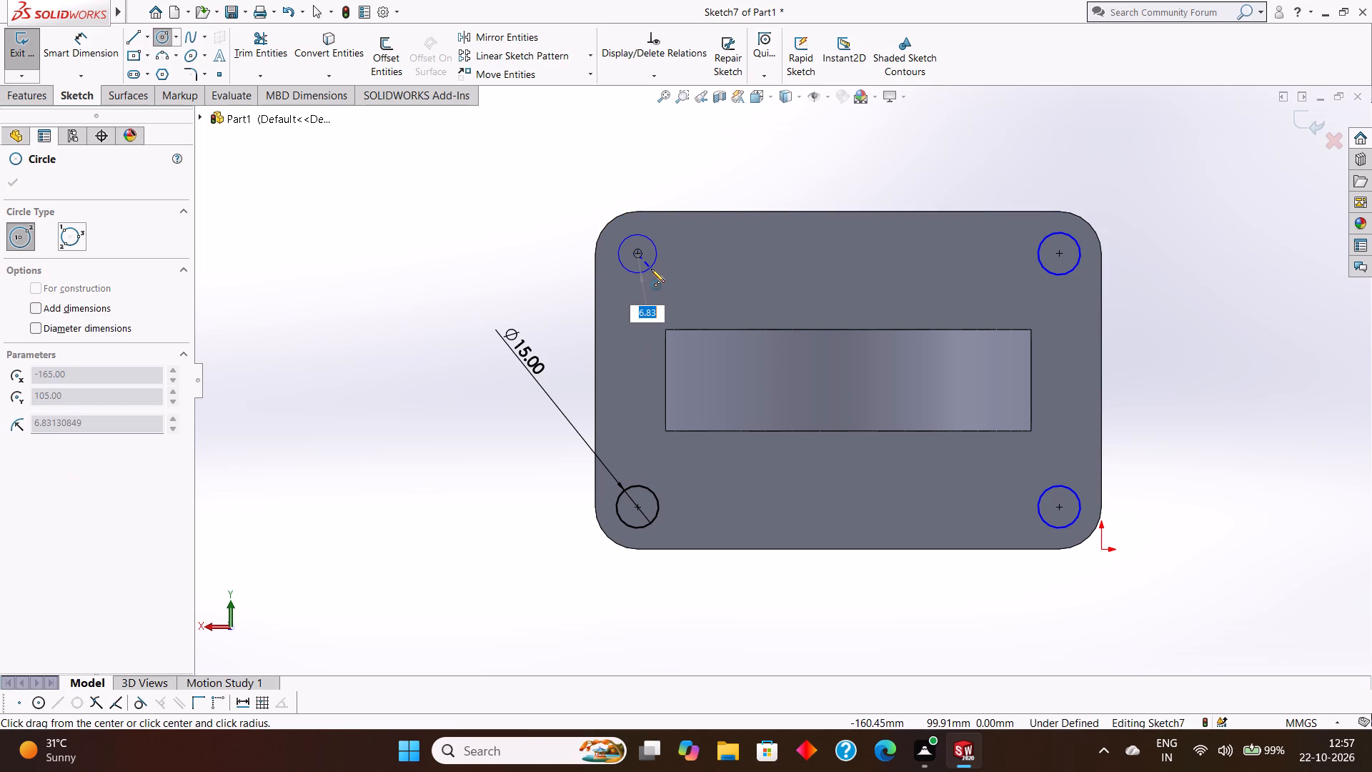
{"action": "type", "text": "7.5"}
{"action": "key", "text": "Return"}
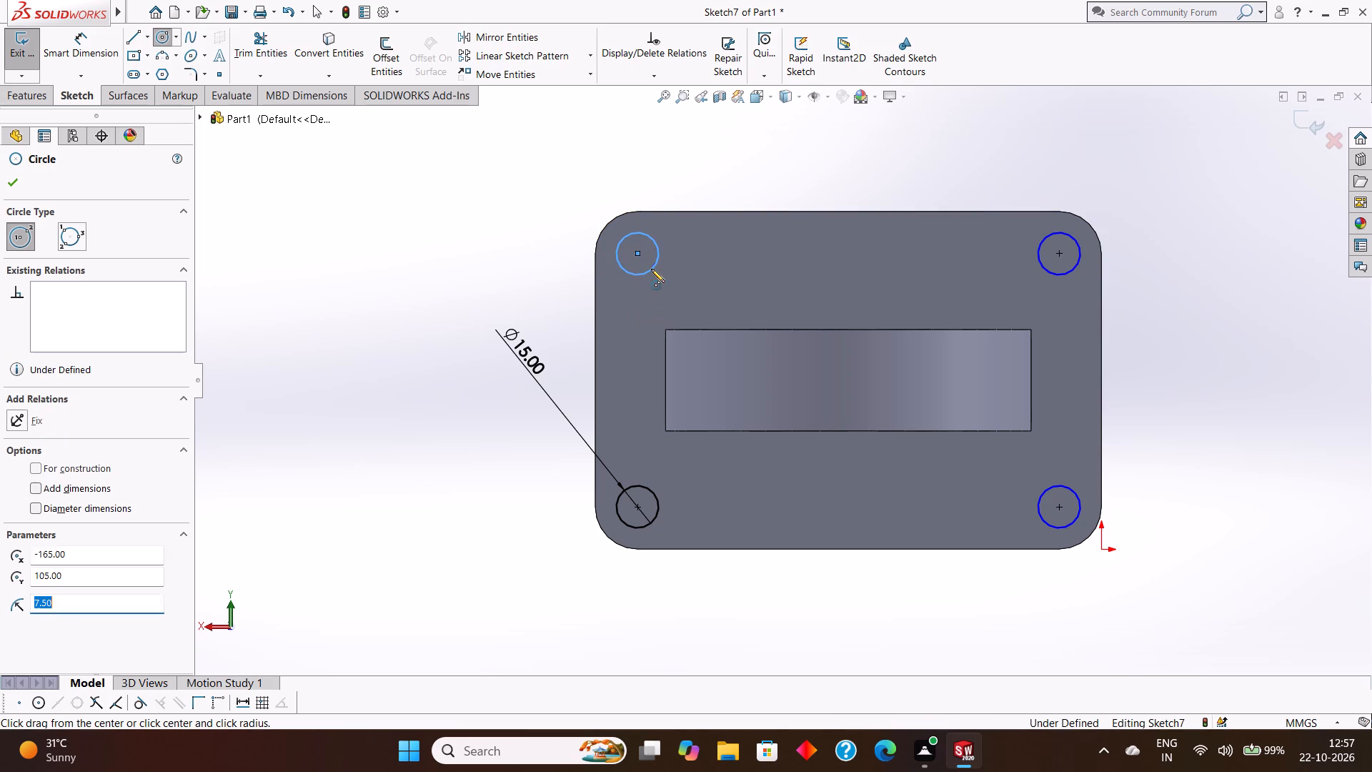
{"action": "left_click", "coordinate": [21, 177]}
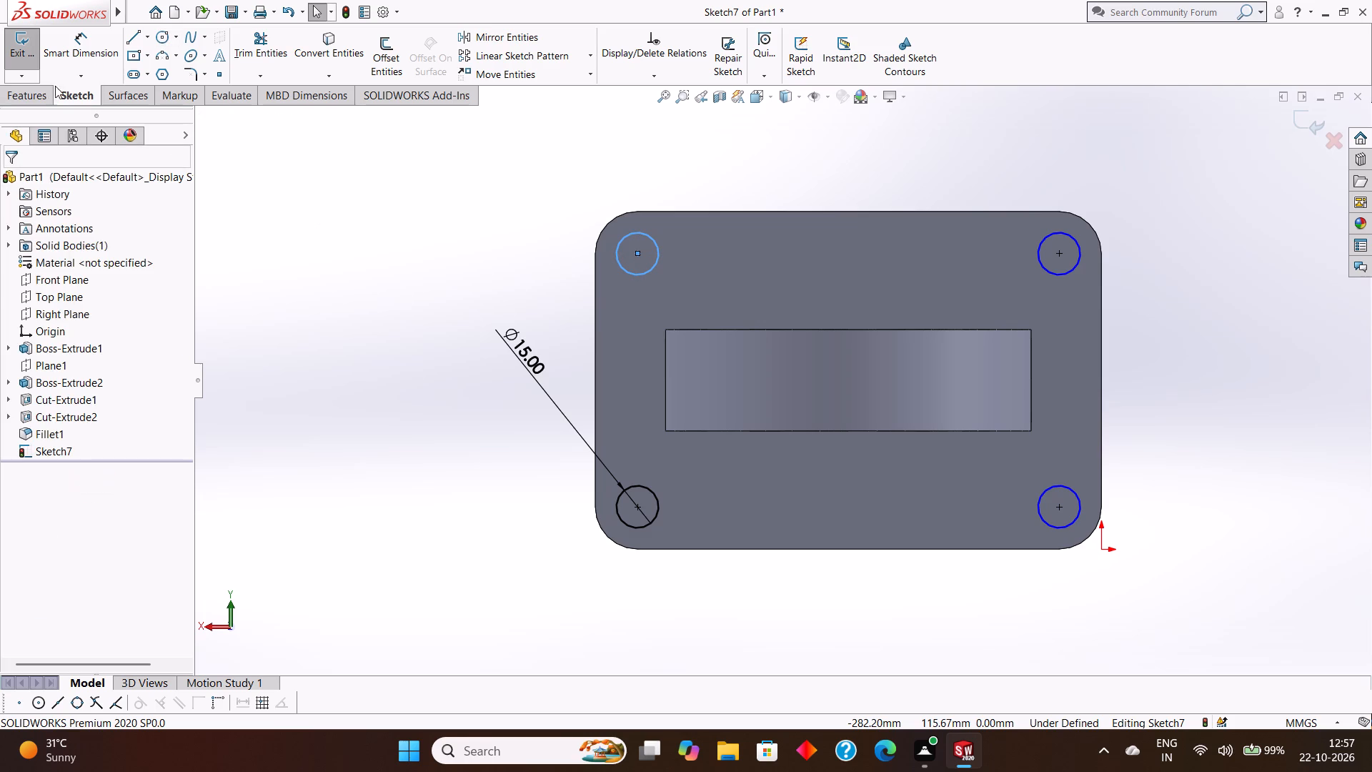
Add 15 mm diameter dimensions to the three undimensioned corner circles, placing them outside the plate.
{"action": "left_click", "coordinate": [68, 53]}
{"action": "left_click", "coordinate": [1045, 237]}
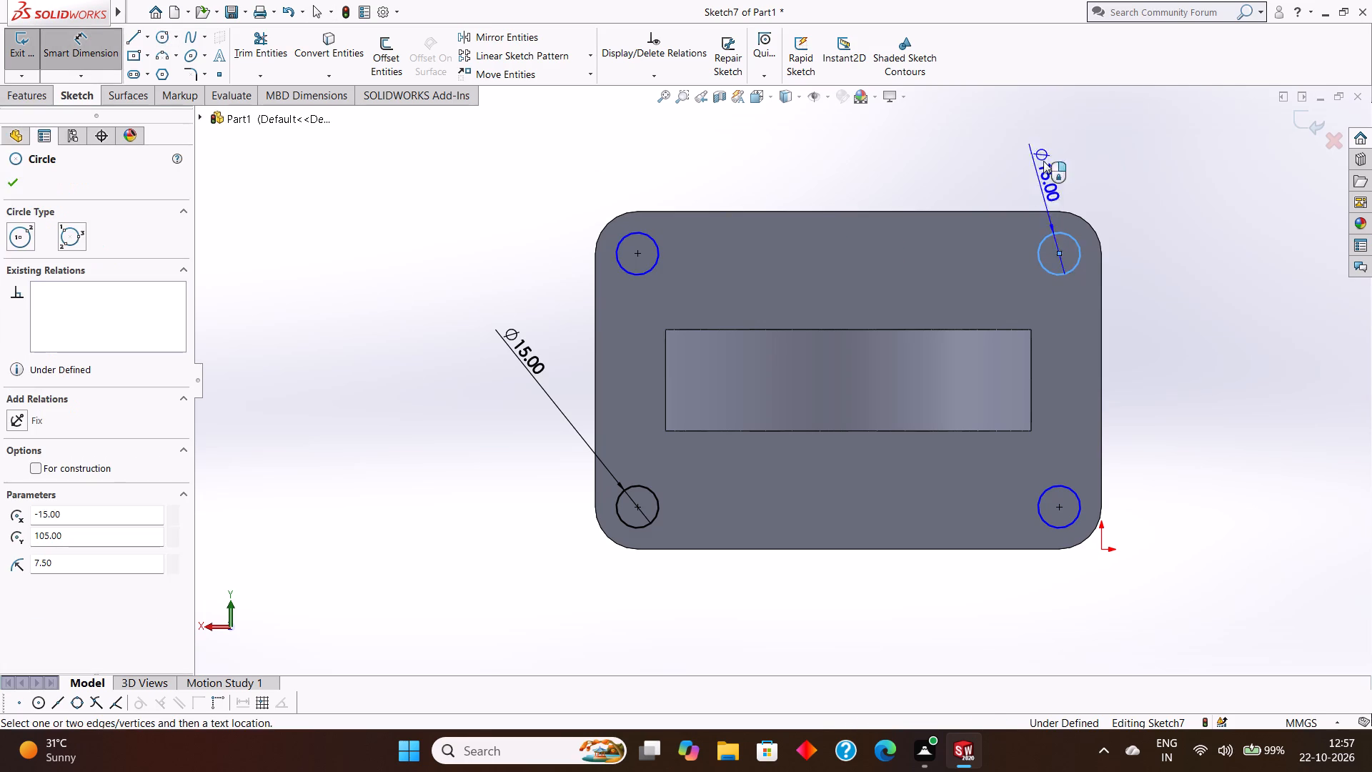
{"action": "left_click", "coordinate": [1052, 146]}
{"action": "left_click", "coordinate": [988, 122]}
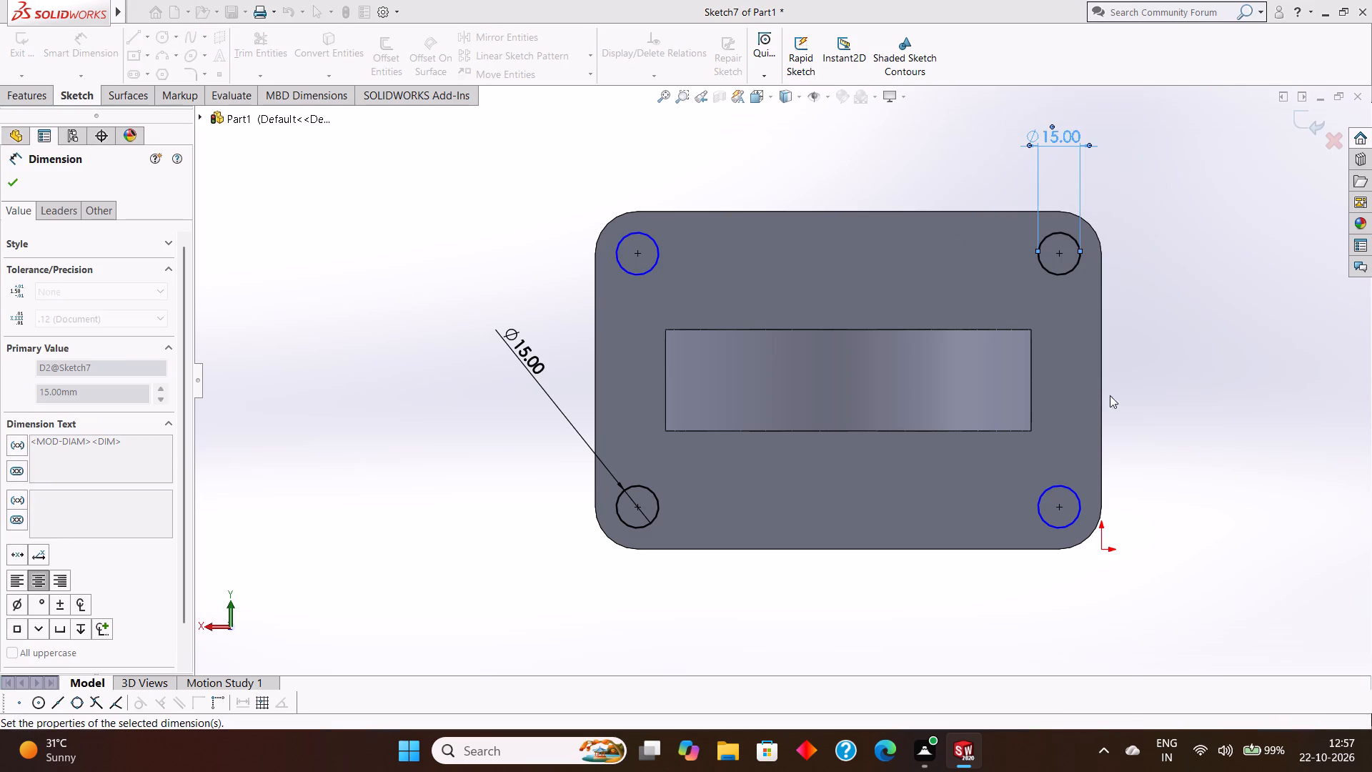
{"action": "left_click", "coordinate": [1073, 488]}
{"action": "left_click", "coordinate": [1190, 483]}
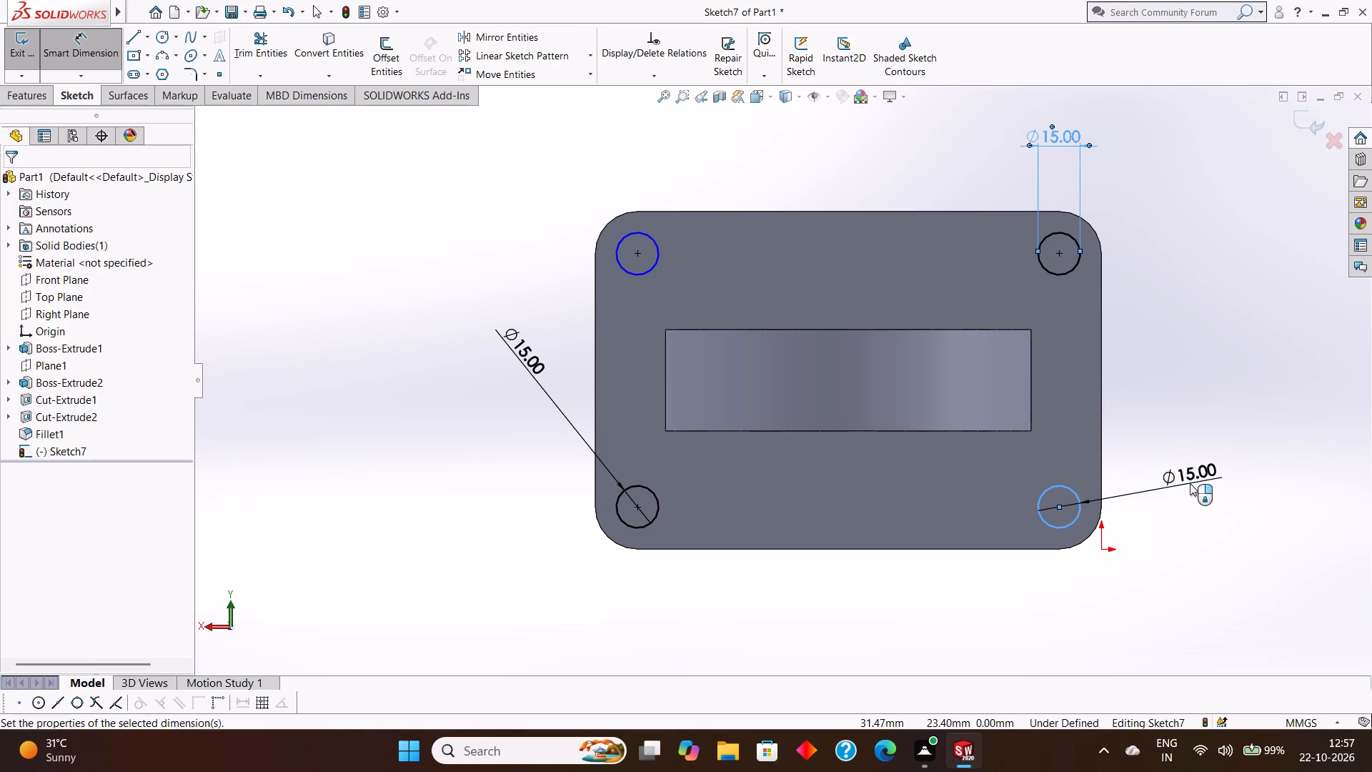
{"action": "left_click", "coordinate": [1125, 464]}
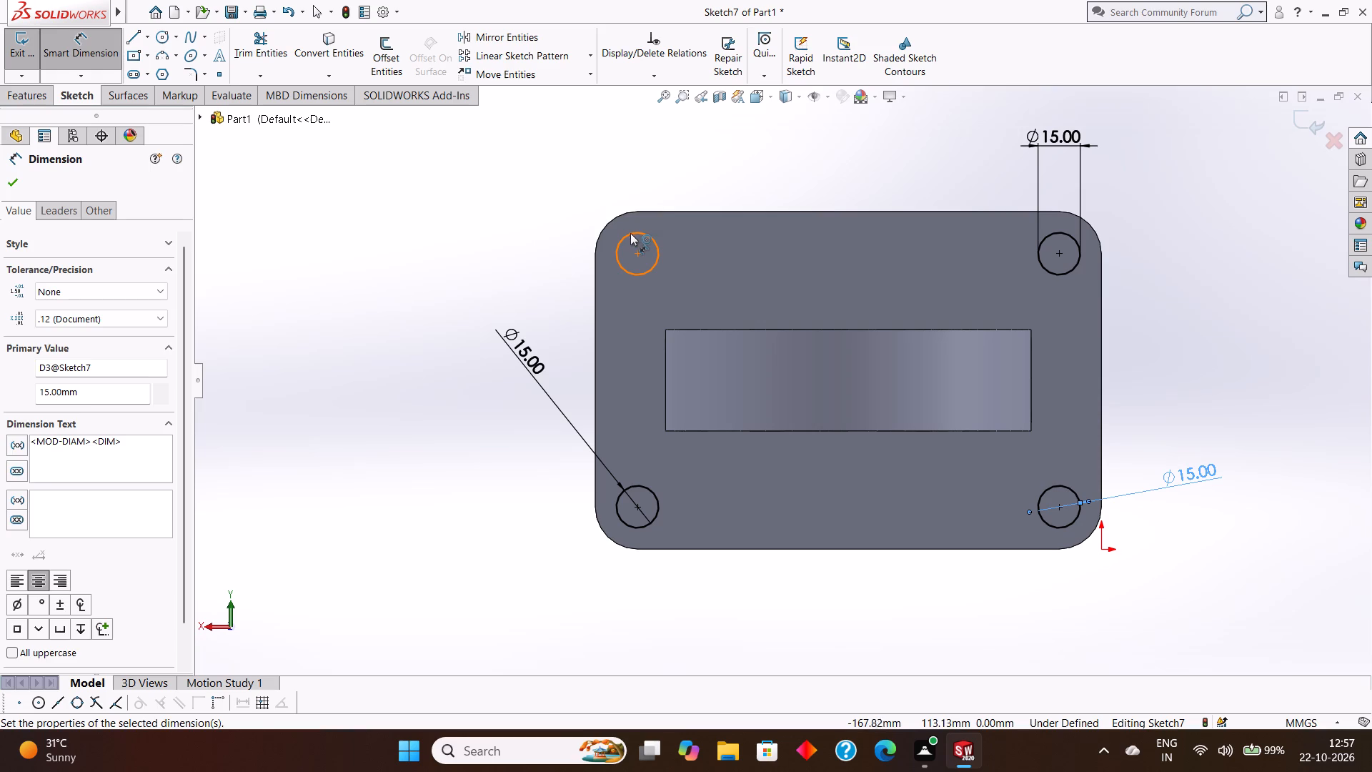
{"action": "left_click", "coordinate": [631, 233]}
{"action": "left_click", "coordinate": [633, 156]}
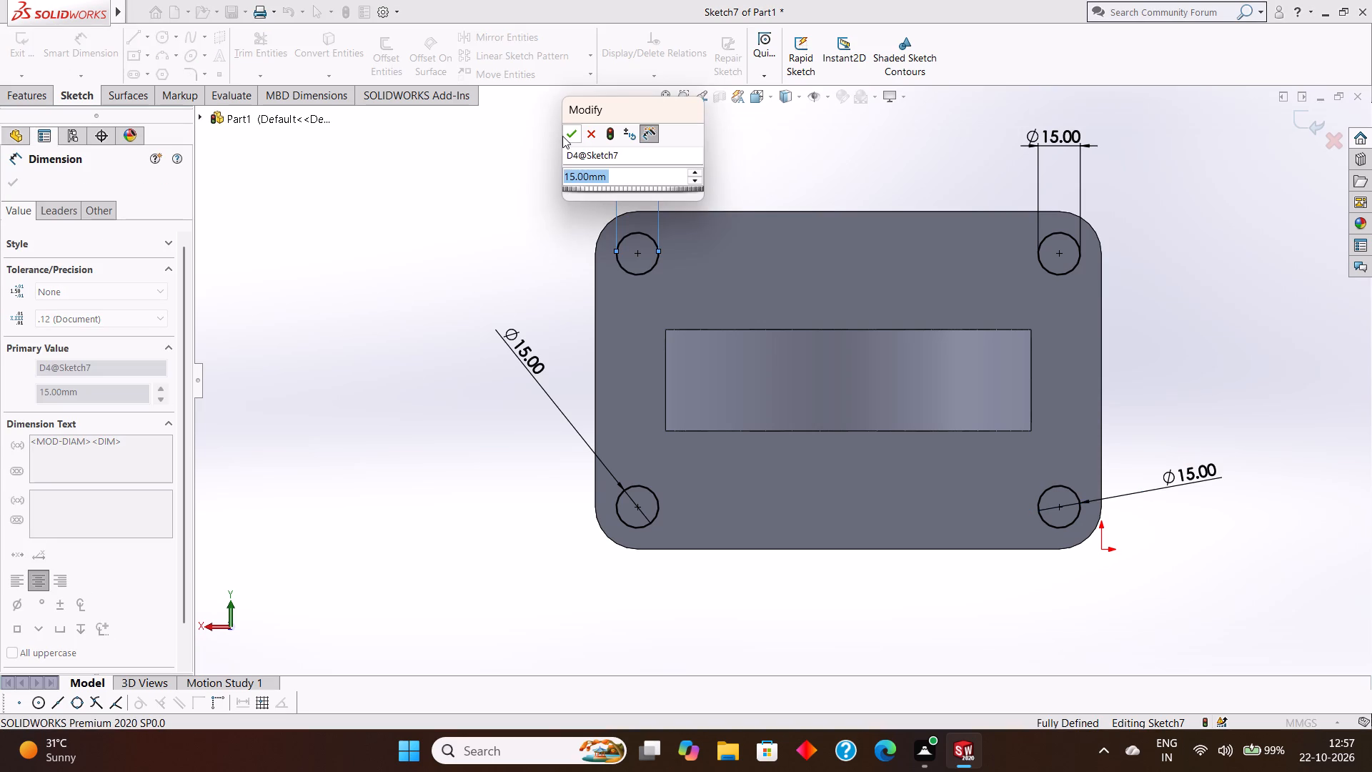
{"action": "left_click", "coordinate": [562, 136]}
{"action": "left_click", "coordinate": [17, 180]}
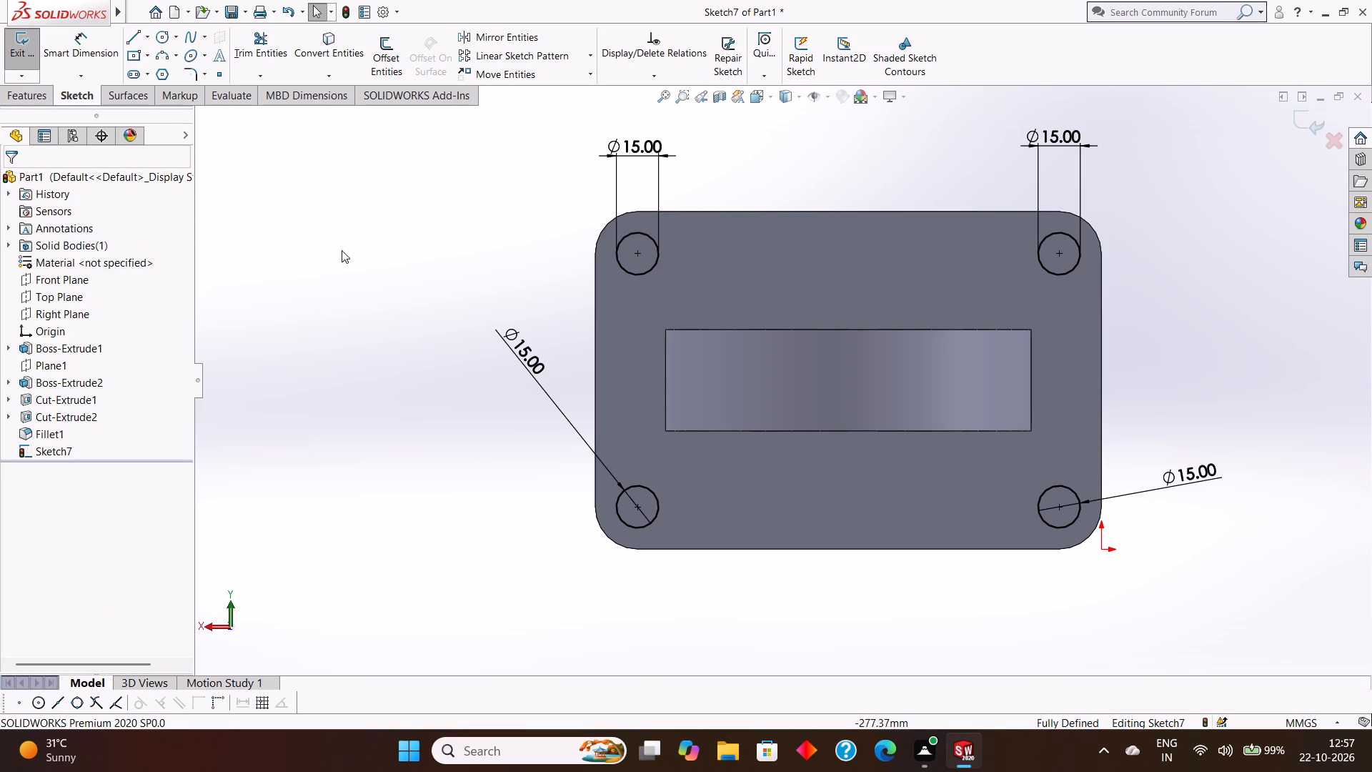
Cut-extrude the four corner circles through the base plate with a blind depth of 36 mm.
{"action": "scroll", "coordinate": [426, 257], "scroll_direction": "up", "scroll_amount": 1}
{"action": "left_click", "coordinate": [31, 99]}
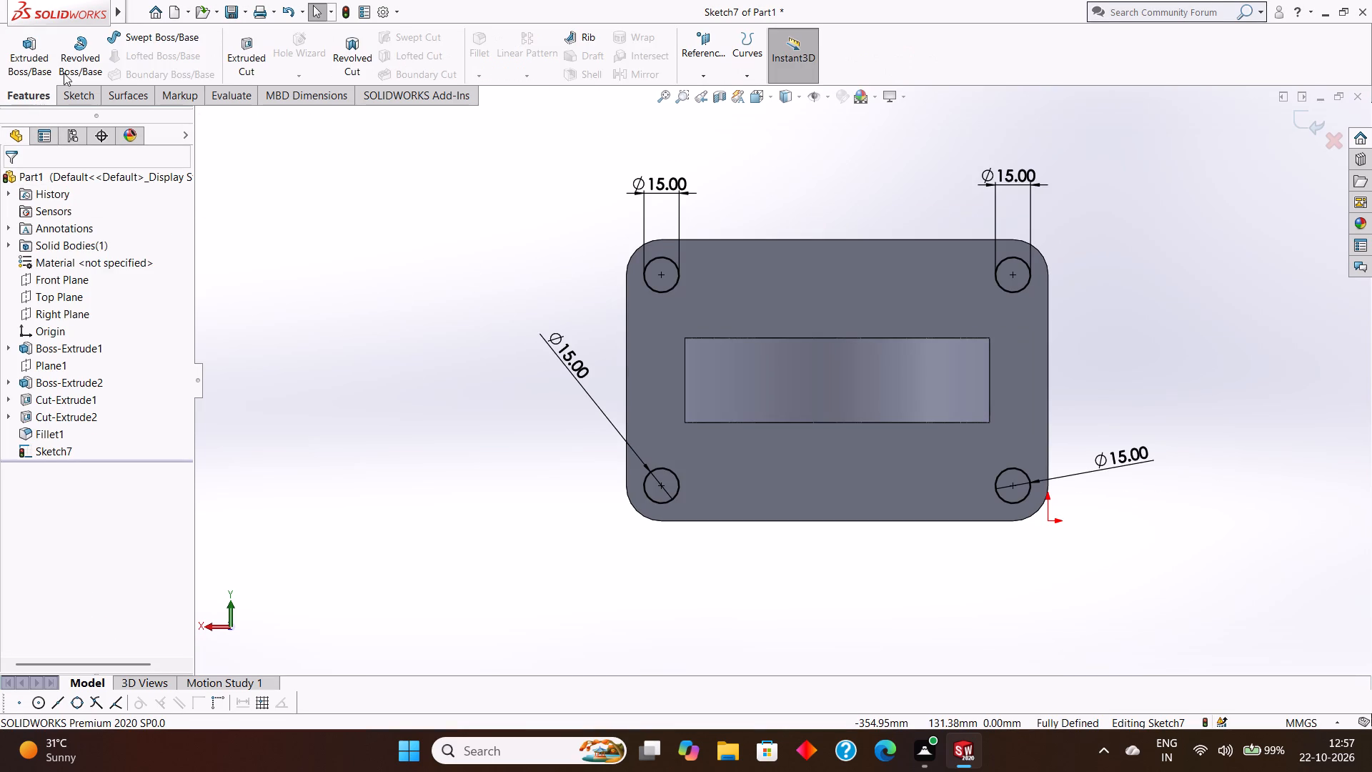
{"action": "left_click", "coordinate": [243, 64]}
{"action": "middle_click_drag", "start_coordinate": [572, 454], "coordinate": [572, 443]}
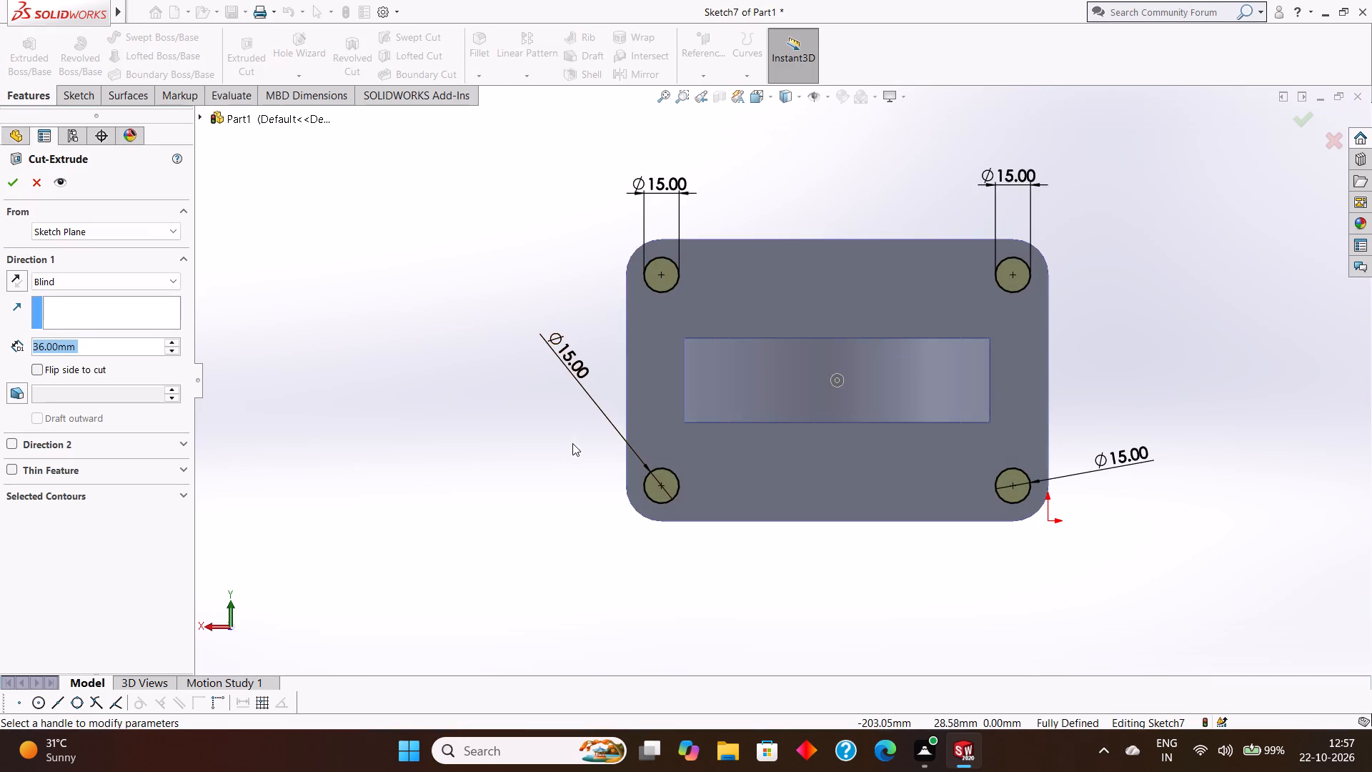
{"action": "middle_click_drag", "start_coordinate": [572, 443], "coordinate": [577, 291]}
{"action": "scroll", "coordinate": [577, 291], "scroll_direction": "up", "scroll_amount": 4}
{"action": "middle_click_drag", "start_coordinate": [591, 411], "coordinate": [590, 303]}
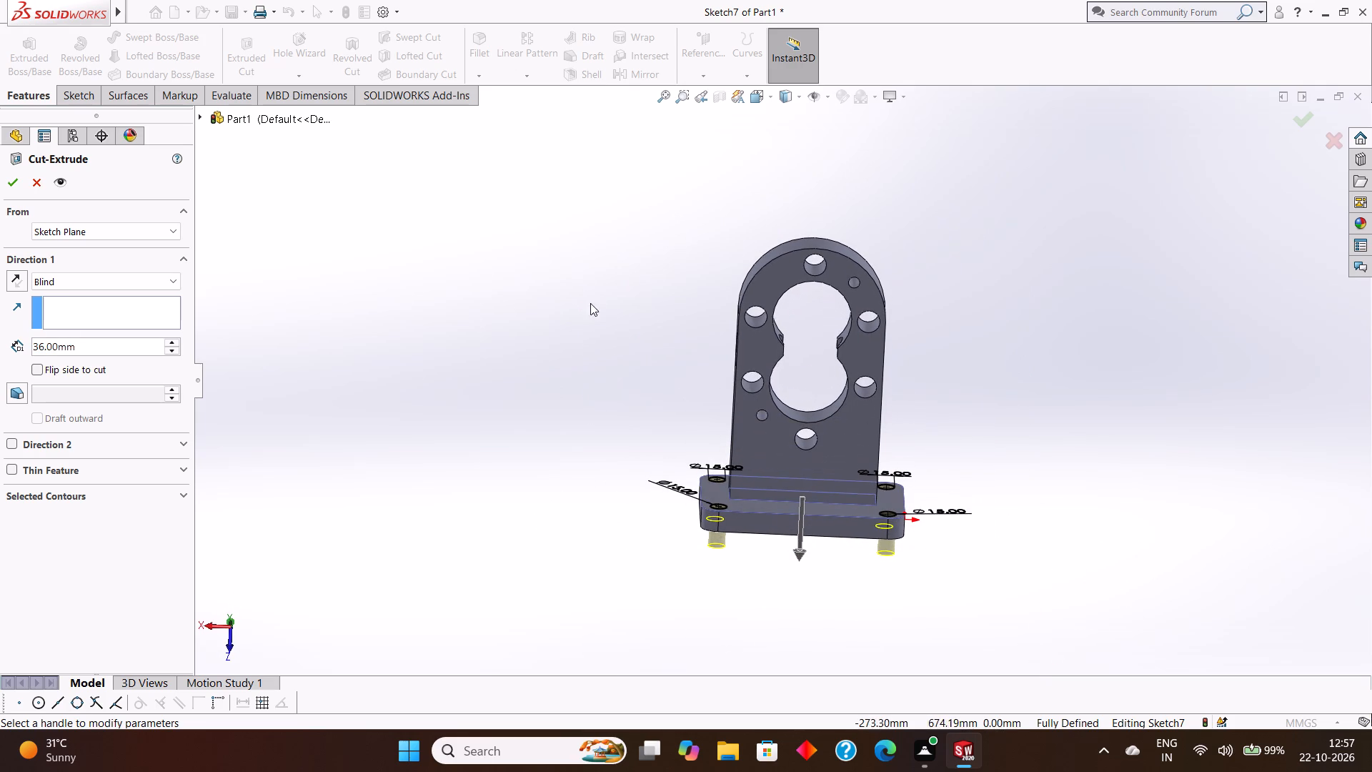
{"action": "left_click", "coordinate": [9, 184]}
{"action": "left_click", "coordinate": [405, 296]}
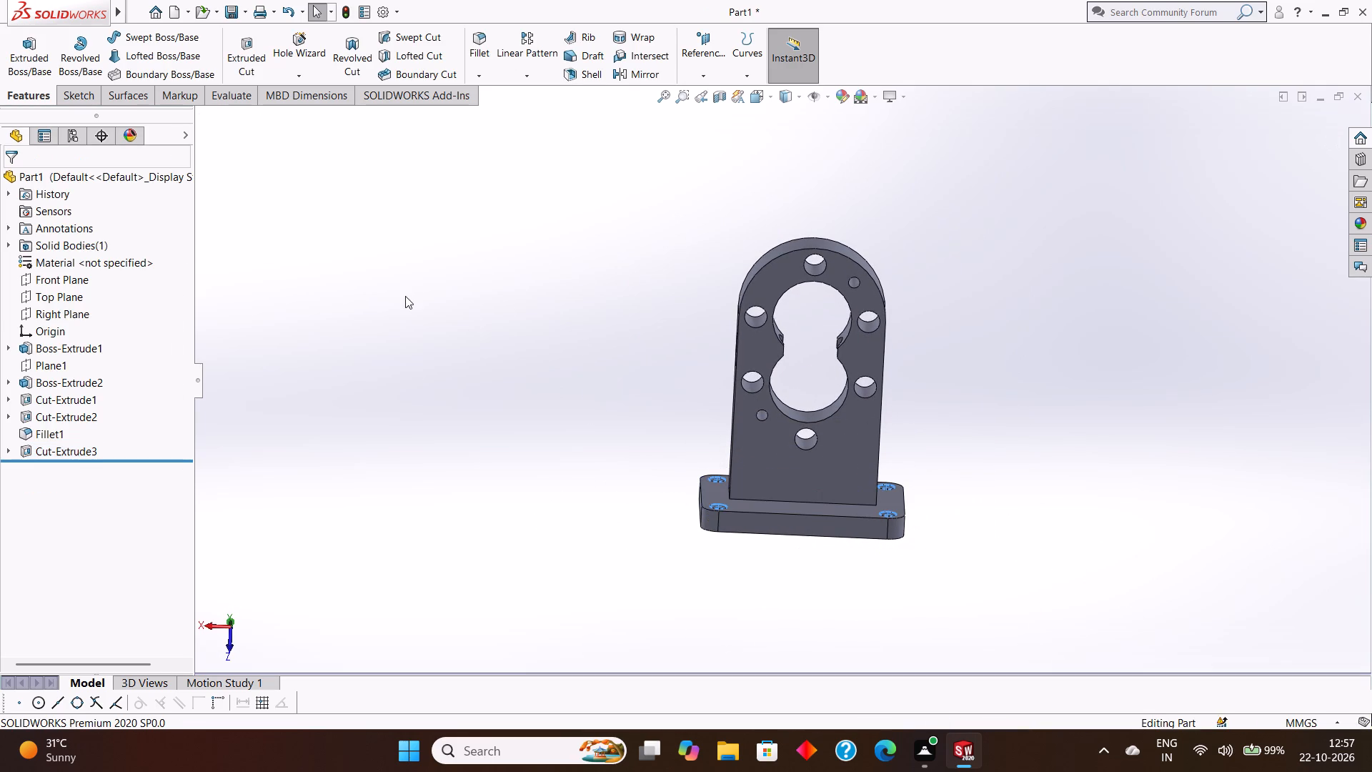
Examine the bracket from several angles, checking the four corner holes in the base plate and the upright.
{"action": "middle_click_drag", "start_coordinate": [465, 279], "coordinate": [459, 463]}
{"action": "middle_click_drag", "start_coordinate": [522, 342], "coordinate": [525, 423]}
{"action": "middle_click_drag", "start_coordinate": [550, 319], "coordinate": [543, 333]}
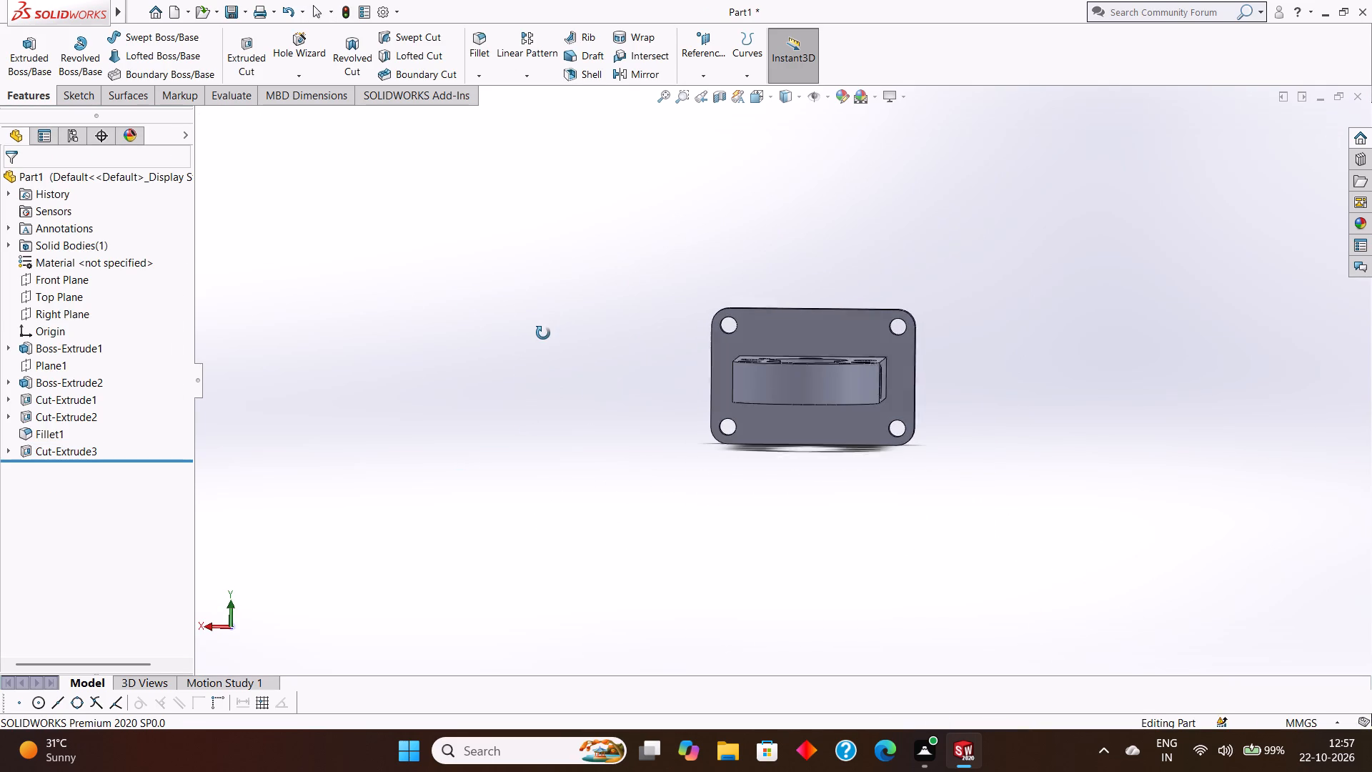
{"action": "middle_click_drag", "start_coordinate": [543, 333], "coordinate": [560, 280]}
{"action": "middle_click_drag", "start_coordinate": [571, 352], "coordinate": [551, 292]}
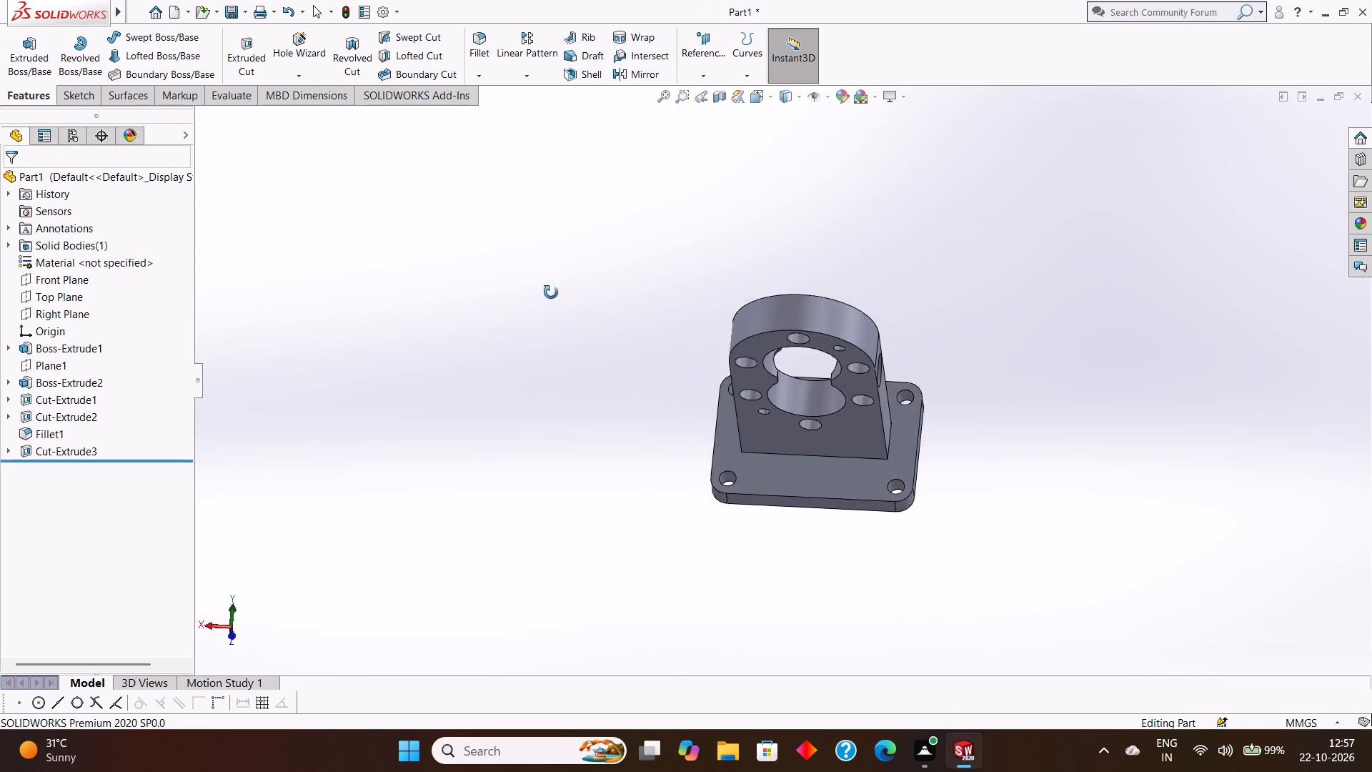
{"action": "middle_click_drag", "start_coordinate": [551, 292], "coordinate": [579, 288]}
{"action": "scroll", "coordinate": [576, 320], "scroll_direction": "up", "scroll_amount": 2}
{"action": "middle_click_drag", "start_coordinate": [592, 342], "coordinate": [597, 277]}
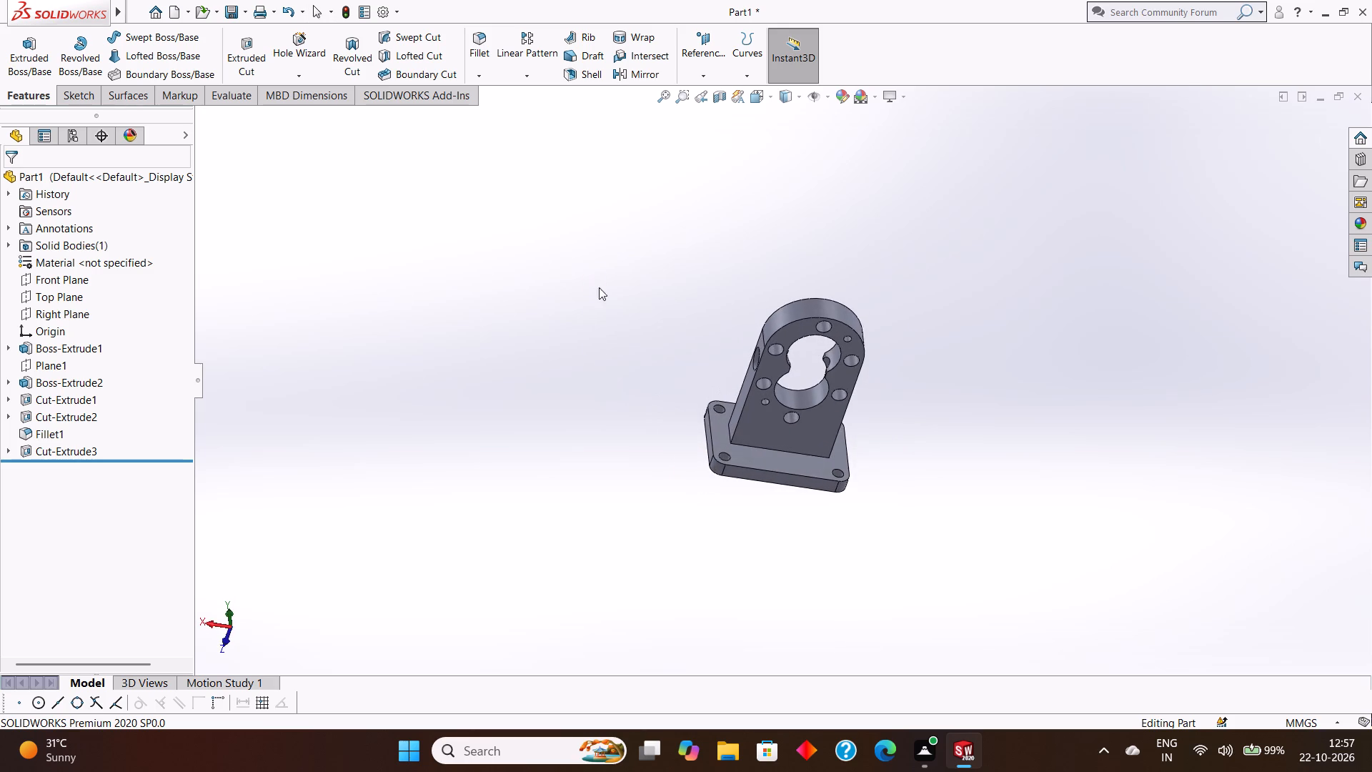
{"action": "middle_click_drag", "start_coordinate": [621, 335], "coordinate": [627, 445]}
{"action": "middle_click_drag", "start_coordinate": [652, 386], "coordinate": [627, 462]}
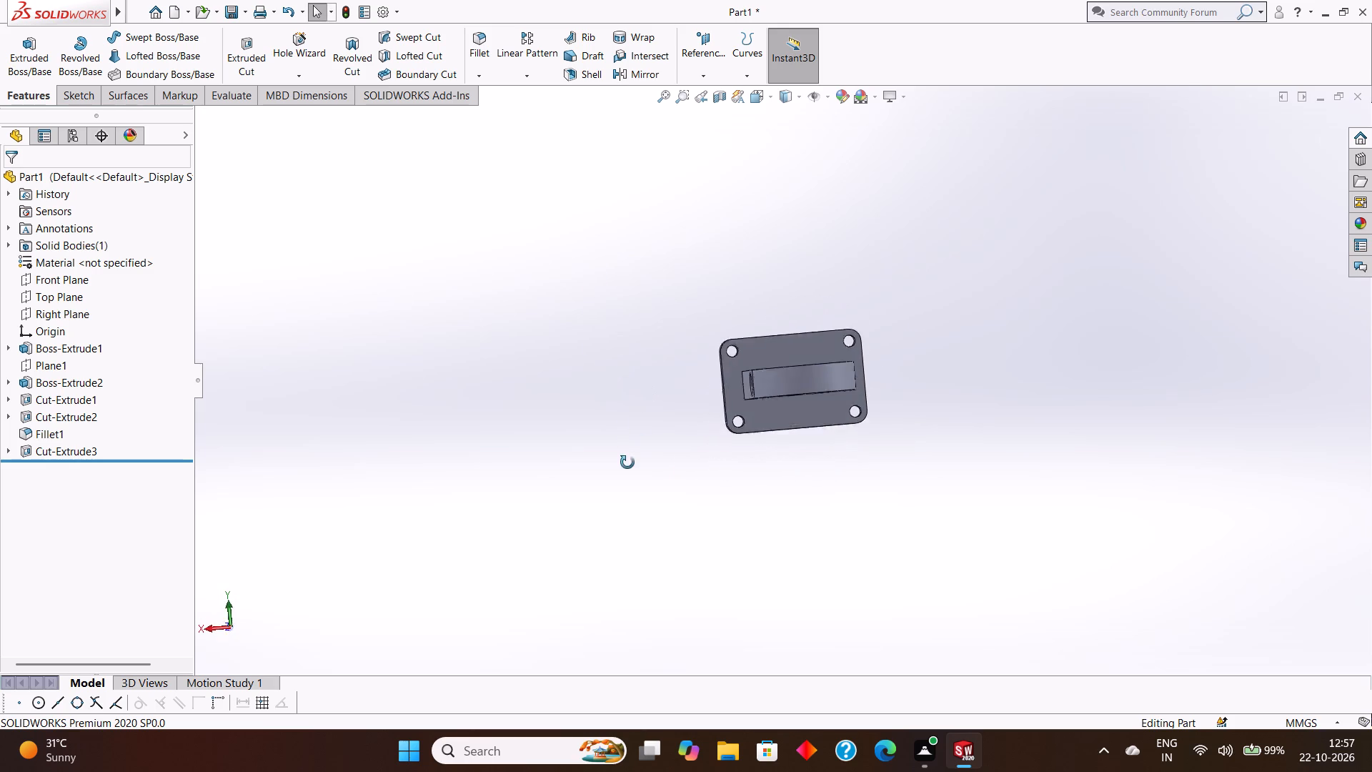
{"action": "middle_click_drag", "start_coordinate": [627, 462], "coordinate": [627, 463]}
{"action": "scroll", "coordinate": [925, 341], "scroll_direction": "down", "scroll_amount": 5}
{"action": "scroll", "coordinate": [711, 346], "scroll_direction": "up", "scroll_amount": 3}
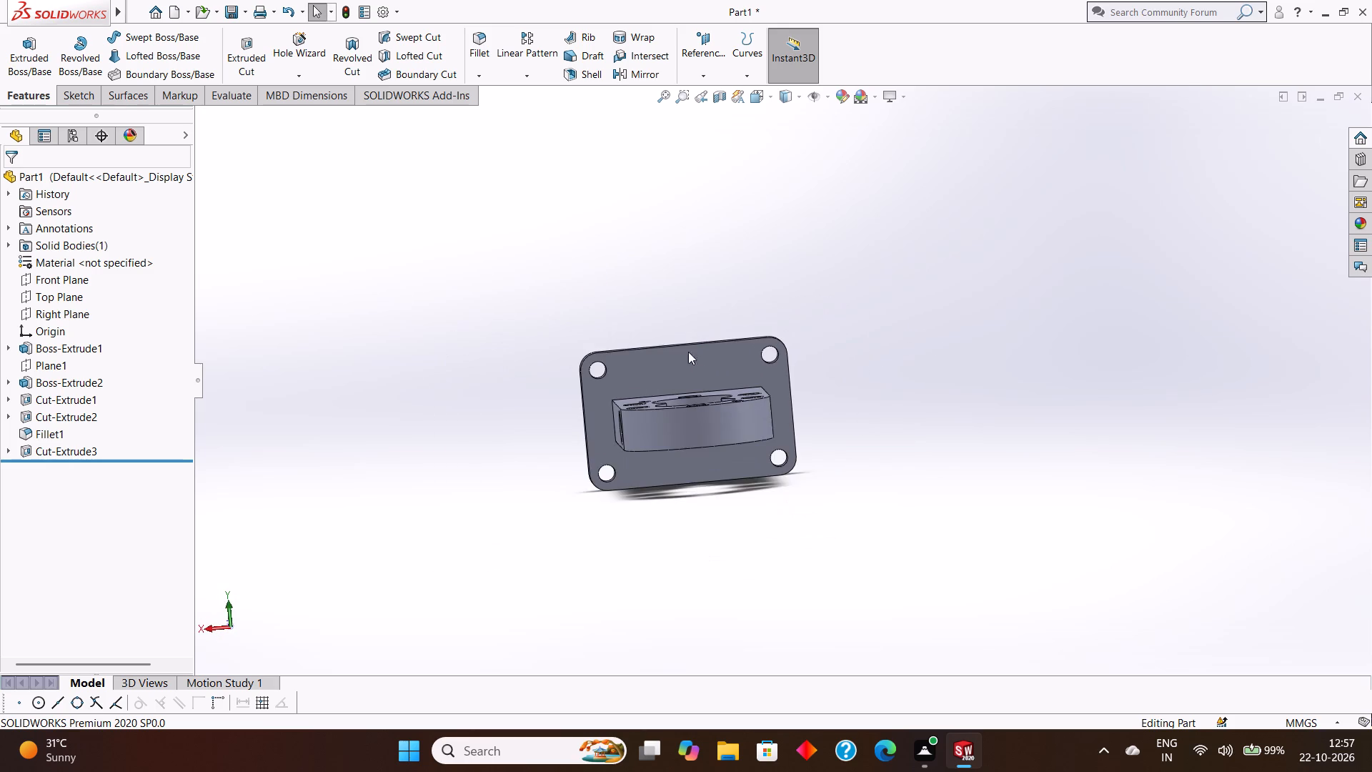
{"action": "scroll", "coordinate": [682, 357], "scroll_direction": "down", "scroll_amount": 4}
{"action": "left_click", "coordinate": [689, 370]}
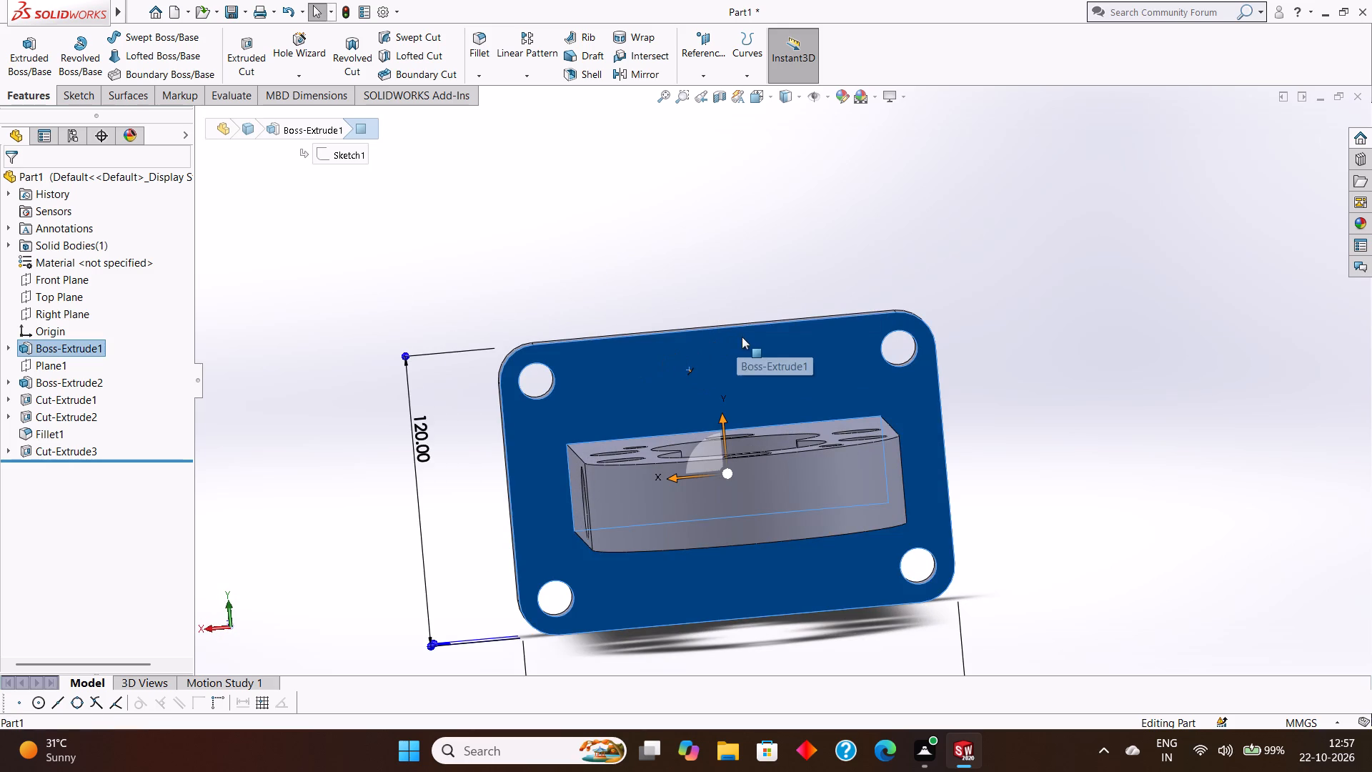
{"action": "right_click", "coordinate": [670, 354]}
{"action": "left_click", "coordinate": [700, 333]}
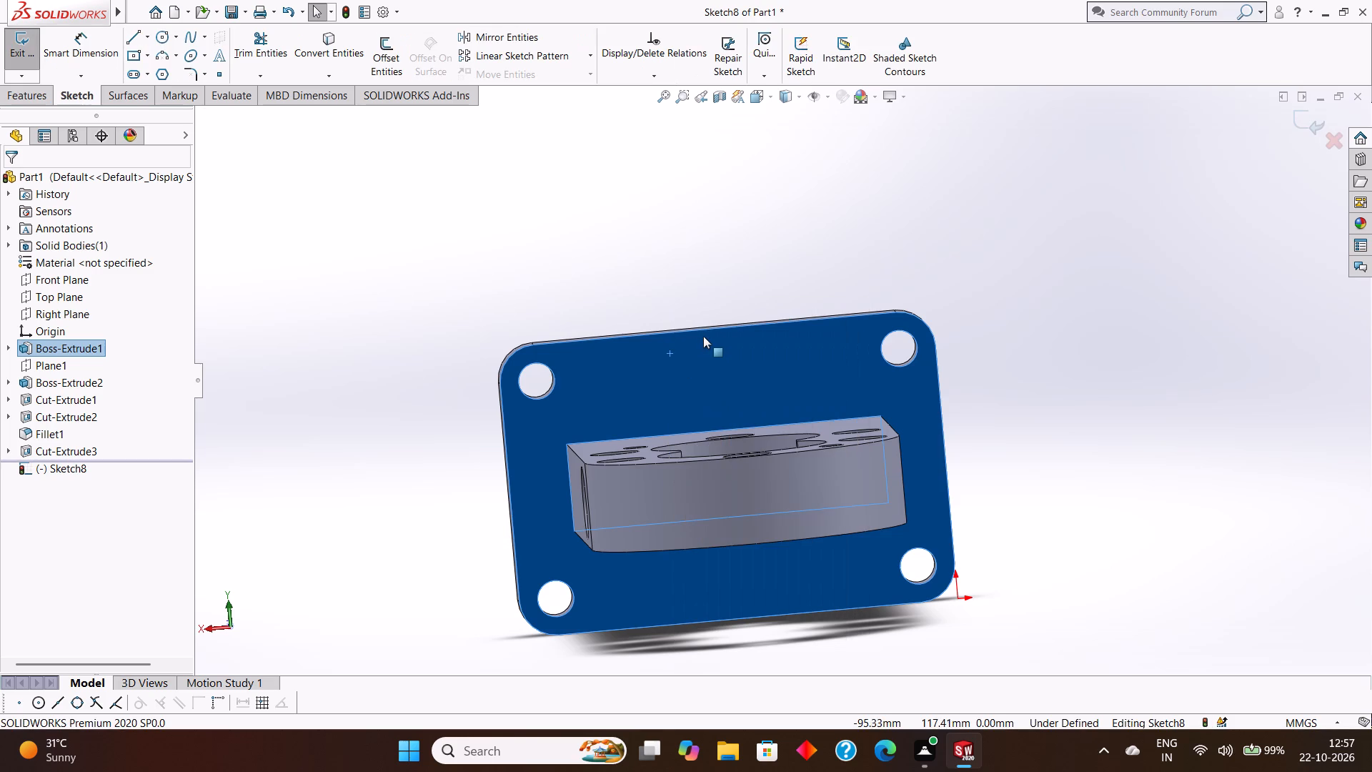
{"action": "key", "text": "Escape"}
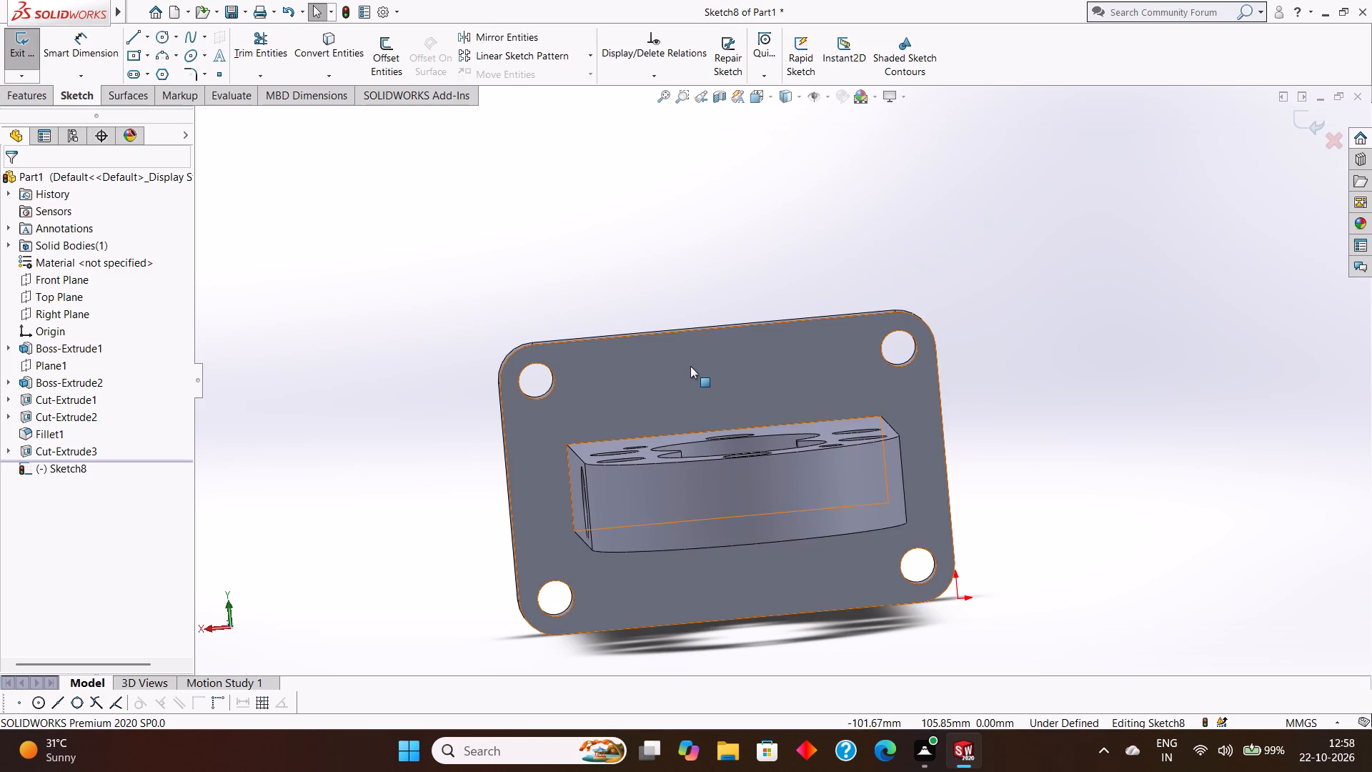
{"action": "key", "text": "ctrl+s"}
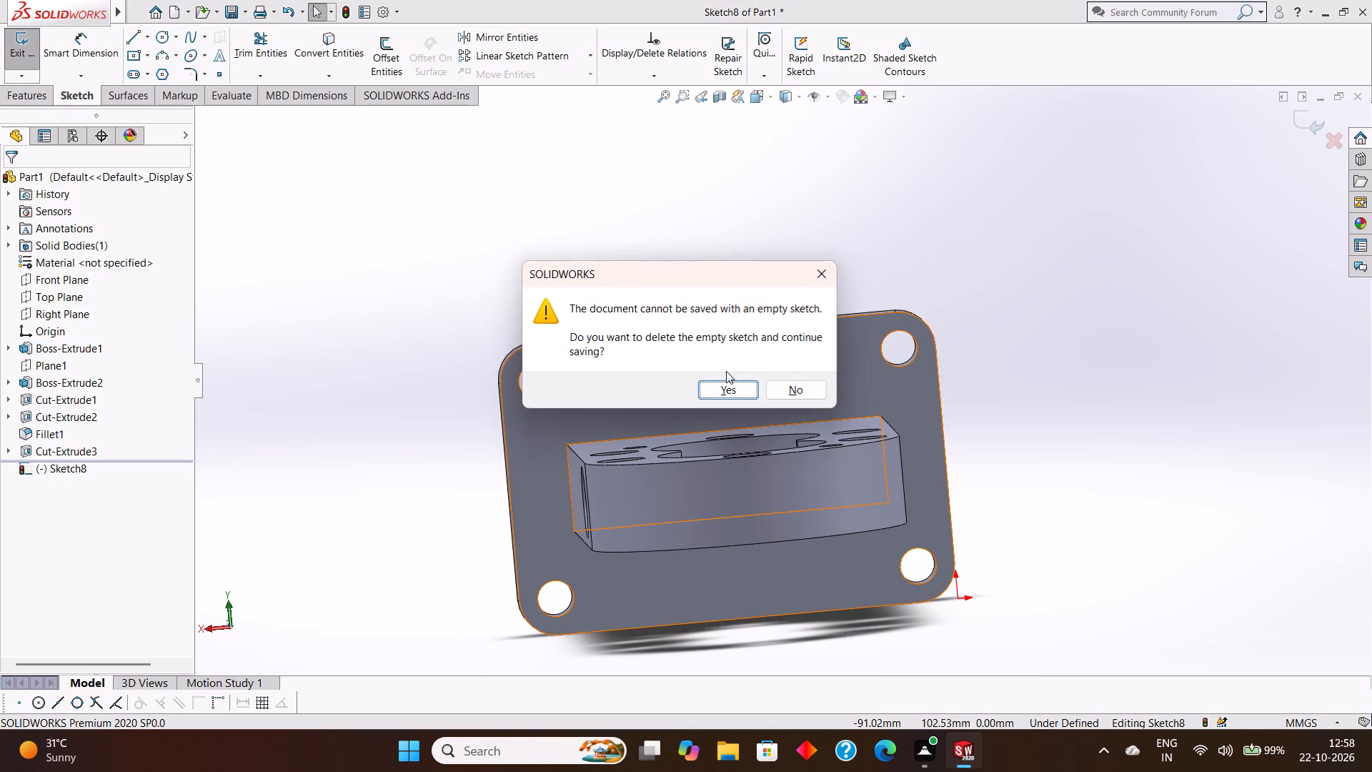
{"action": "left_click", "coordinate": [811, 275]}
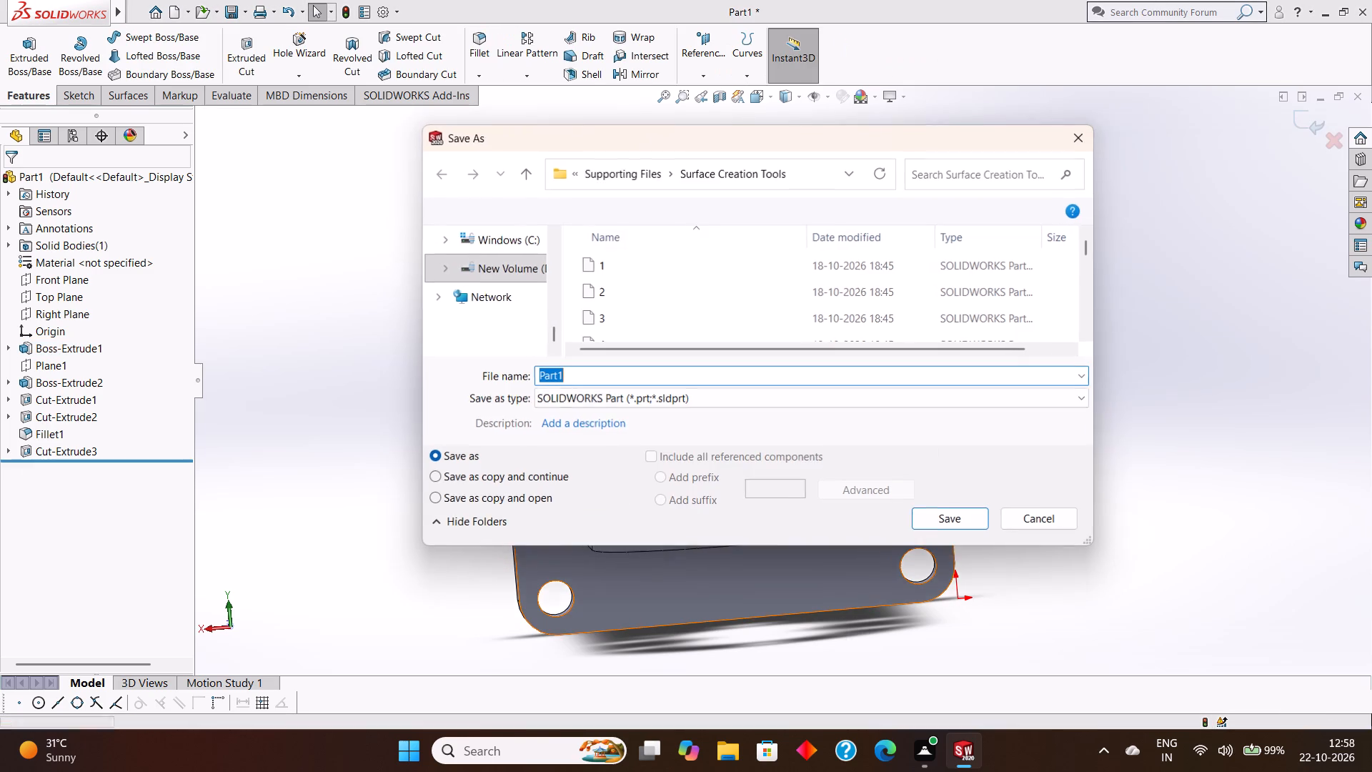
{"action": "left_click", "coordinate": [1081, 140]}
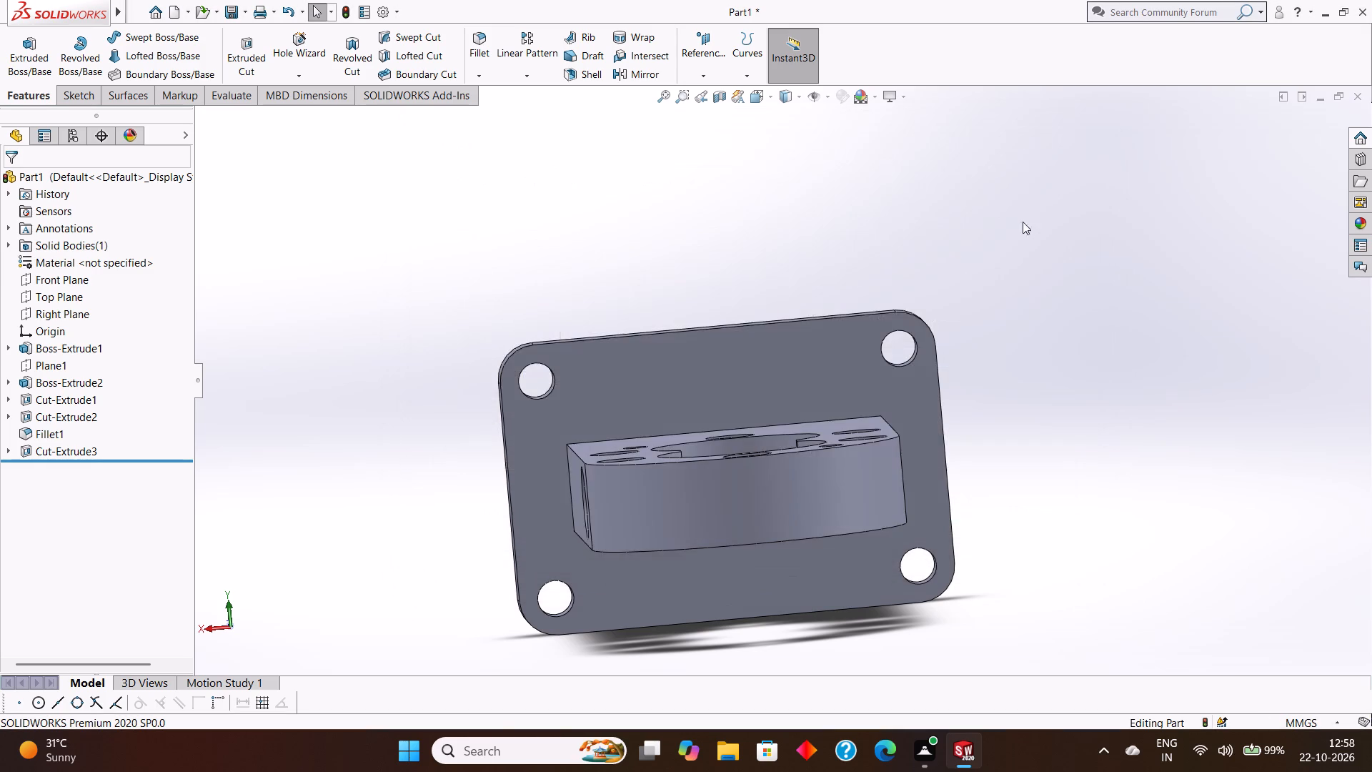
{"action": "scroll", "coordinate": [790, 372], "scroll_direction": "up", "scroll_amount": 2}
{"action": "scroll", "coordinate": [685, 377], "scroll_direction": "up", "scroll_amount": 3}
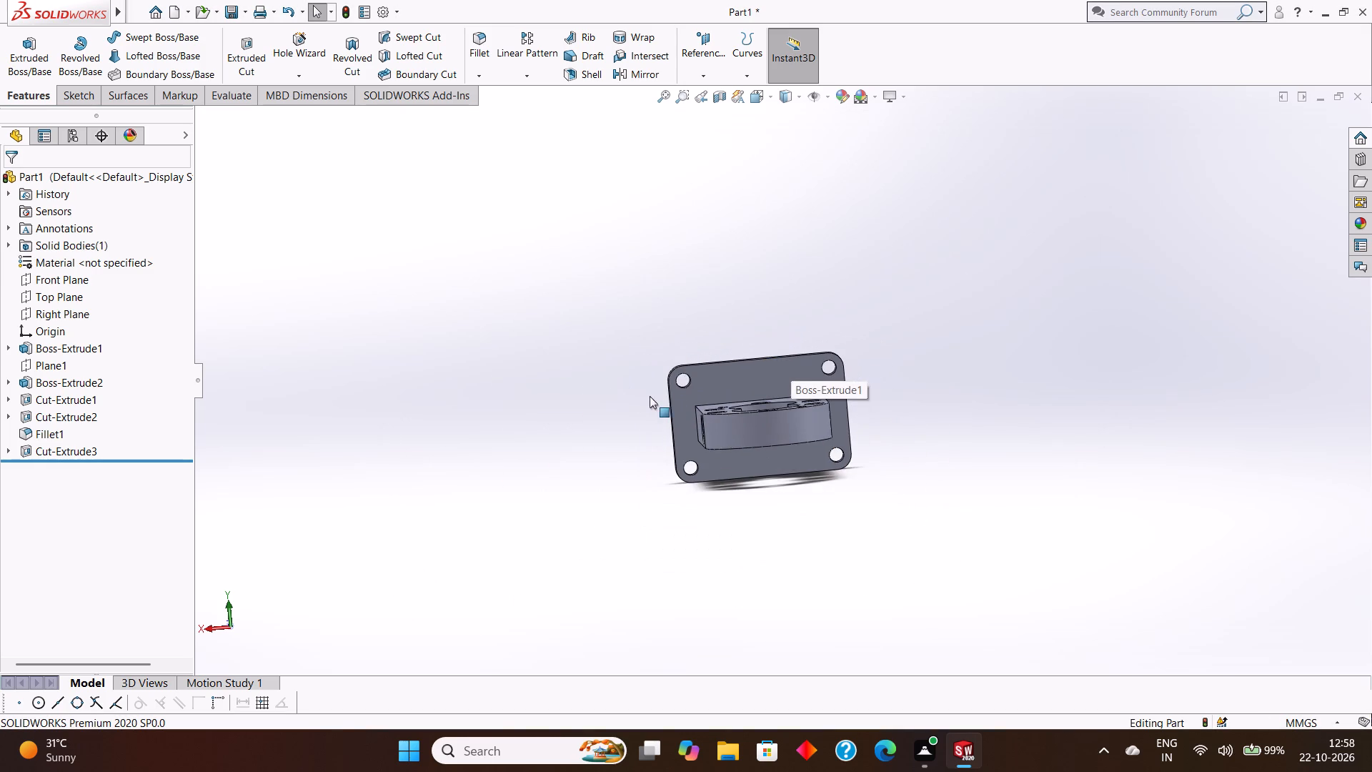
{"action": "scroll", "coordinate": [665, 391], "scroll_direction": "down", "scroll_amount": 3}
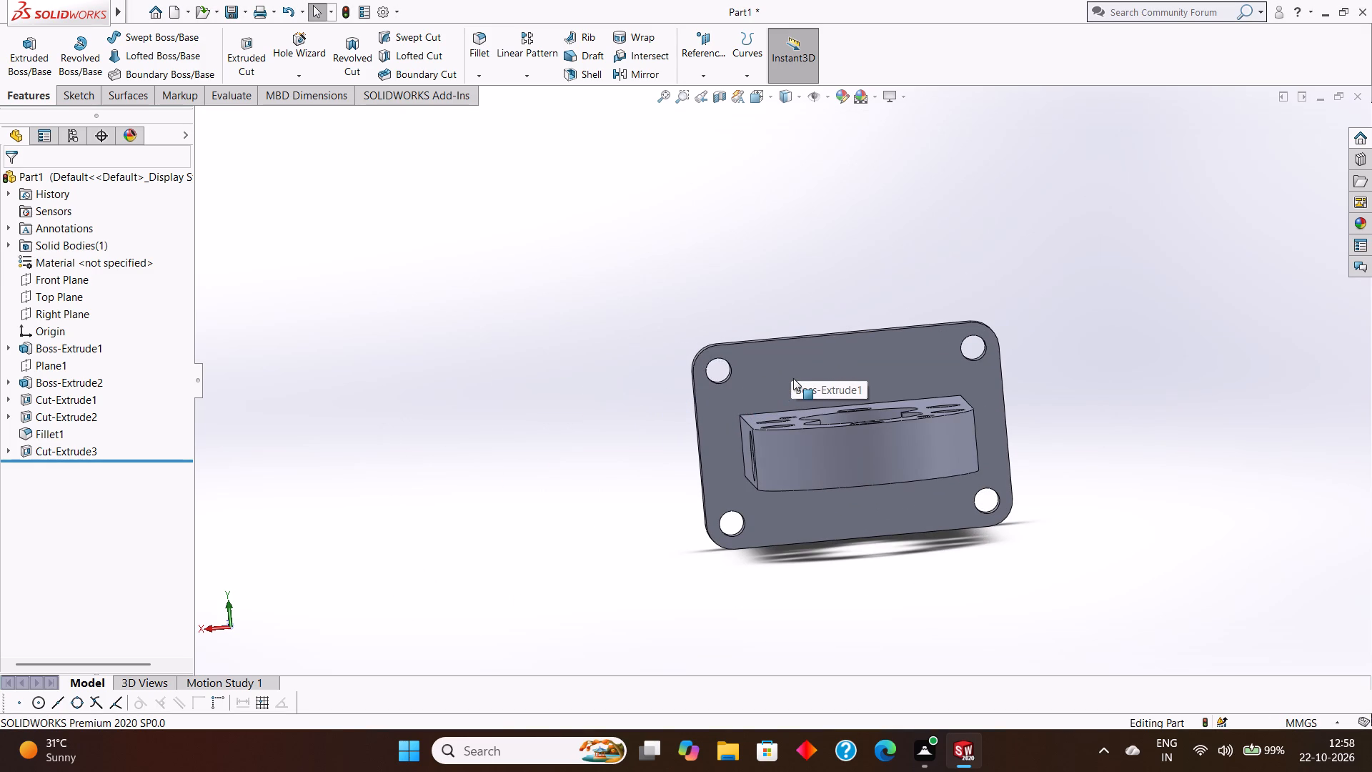
Start saving the part and choose the tryfuji folder on New Volume (D:) as its location.
{"action": "key", "text": "s"}
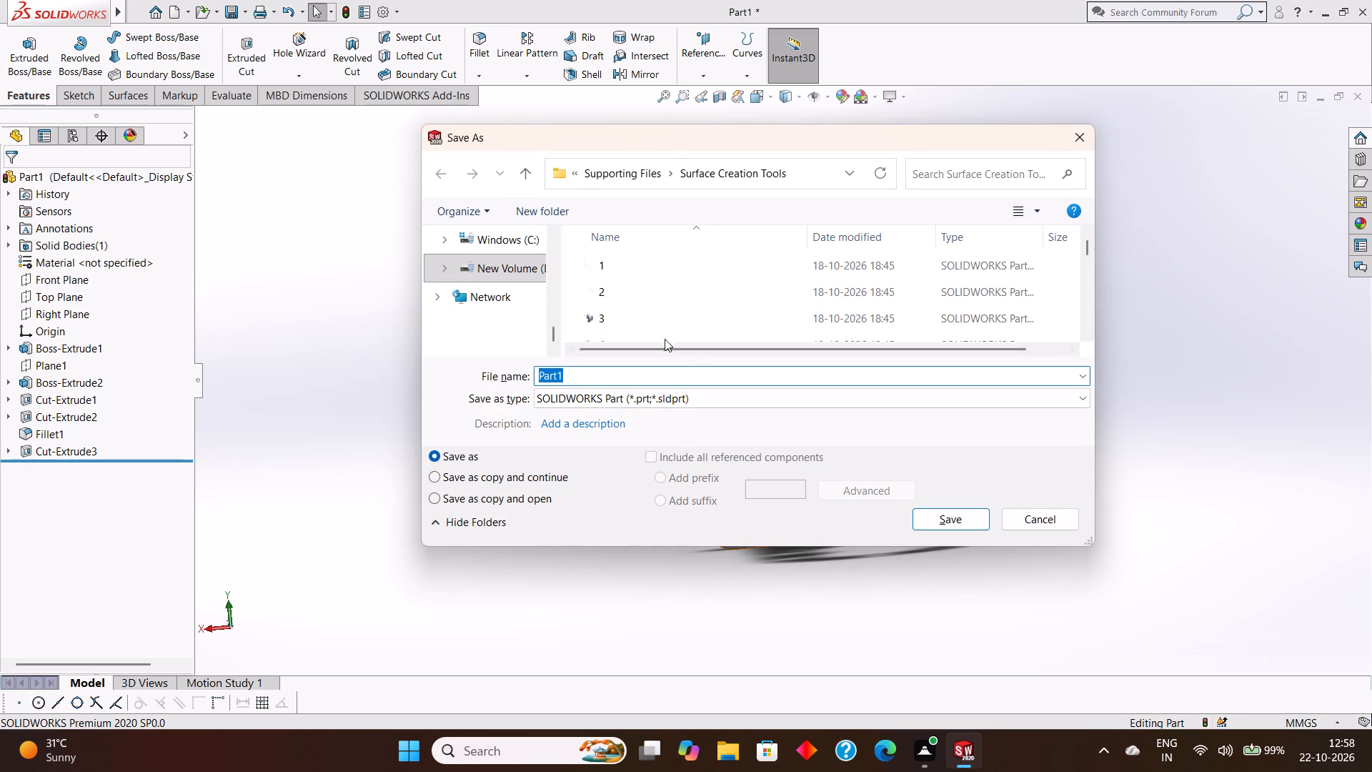
{"action": "left_click", "coordinate": [556, 174]}
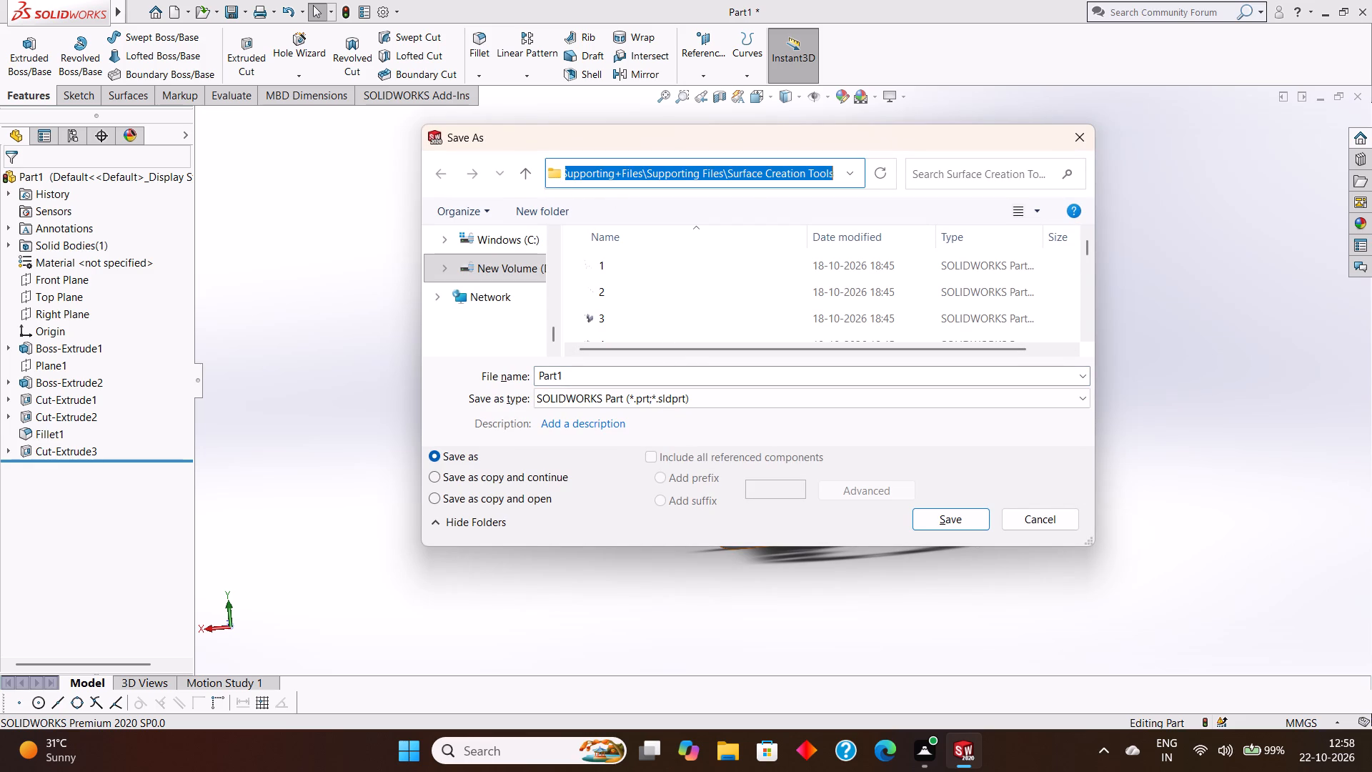
{"action": "left_click", "coordinate": [521, 173]}
{"action": "left_click", "coordinate": [527, 172]}
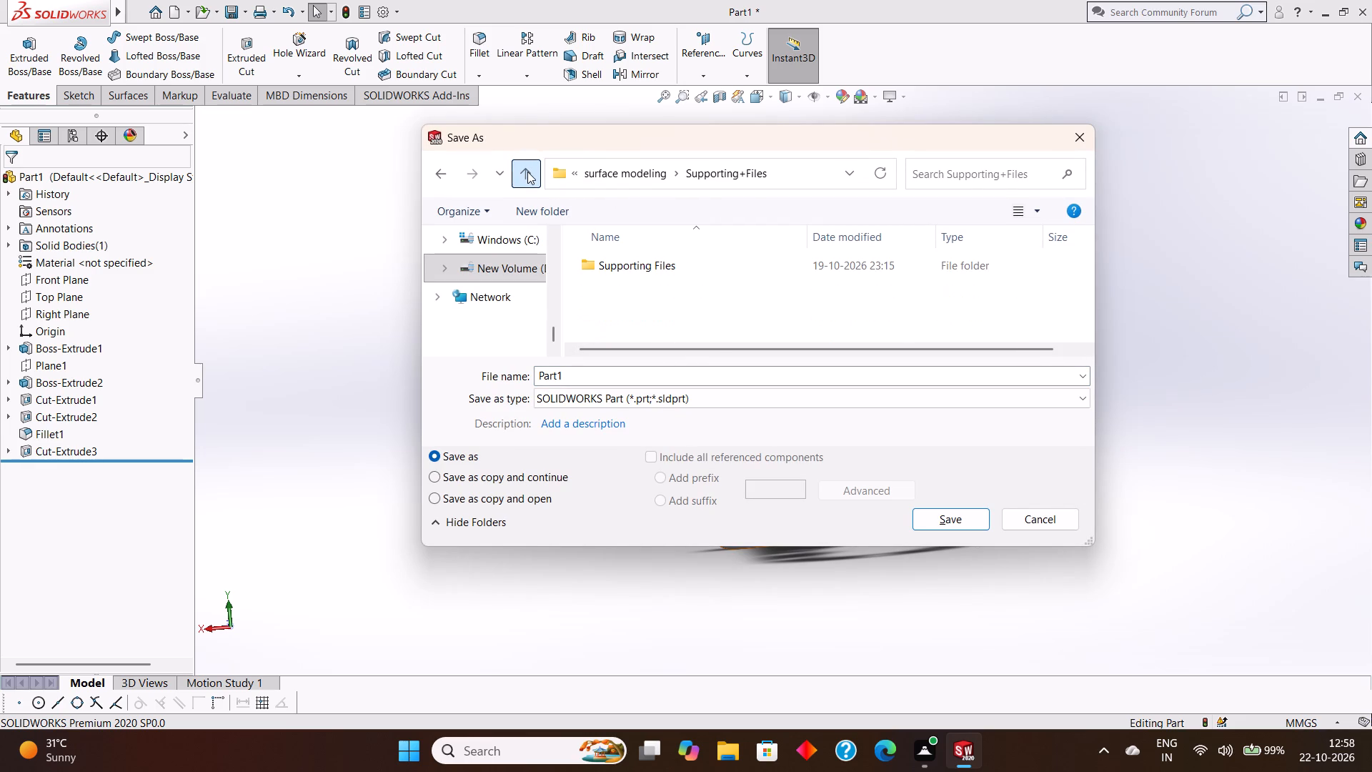
{"action": "left_click", "coordinate": [528, 172]}
{"action": "left_click", "coordinate": [528, 172]}
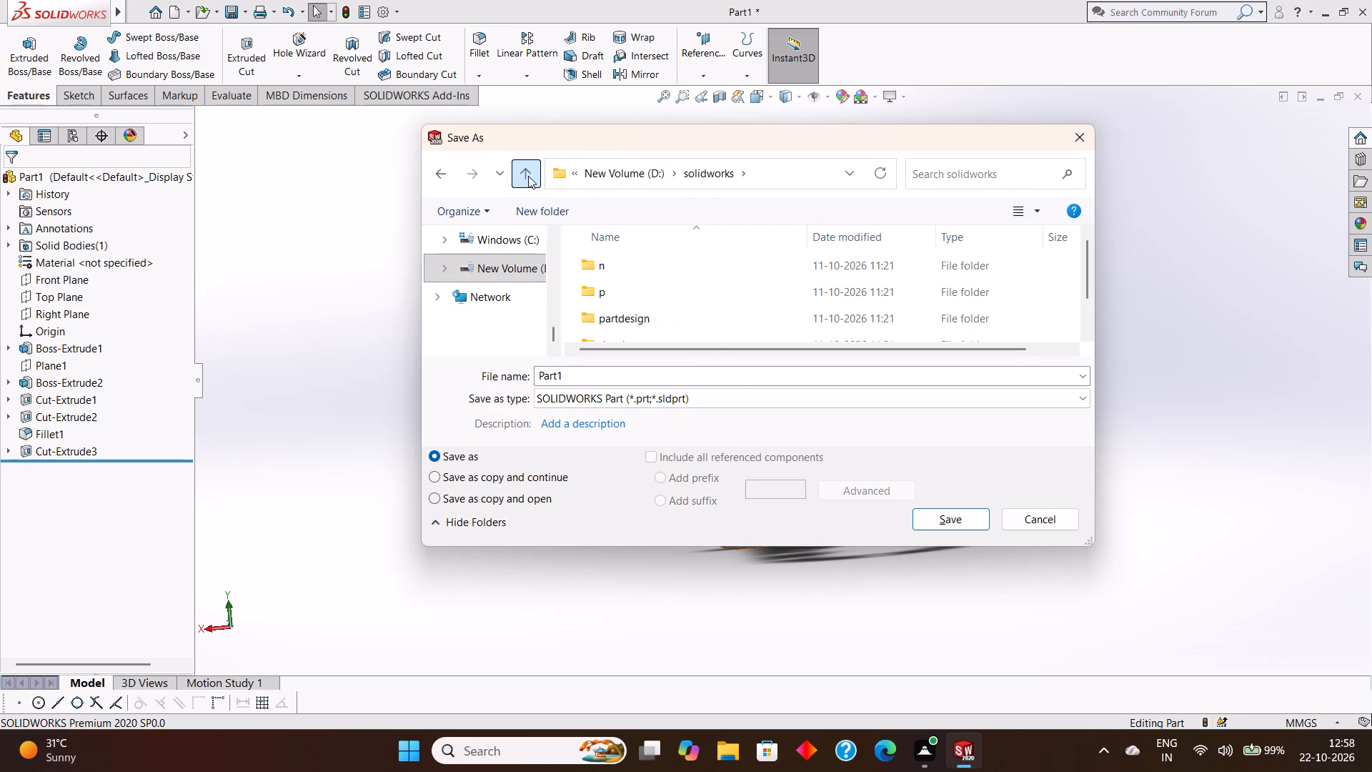
{"action": "left_click", "coordinate": [528, 176]}
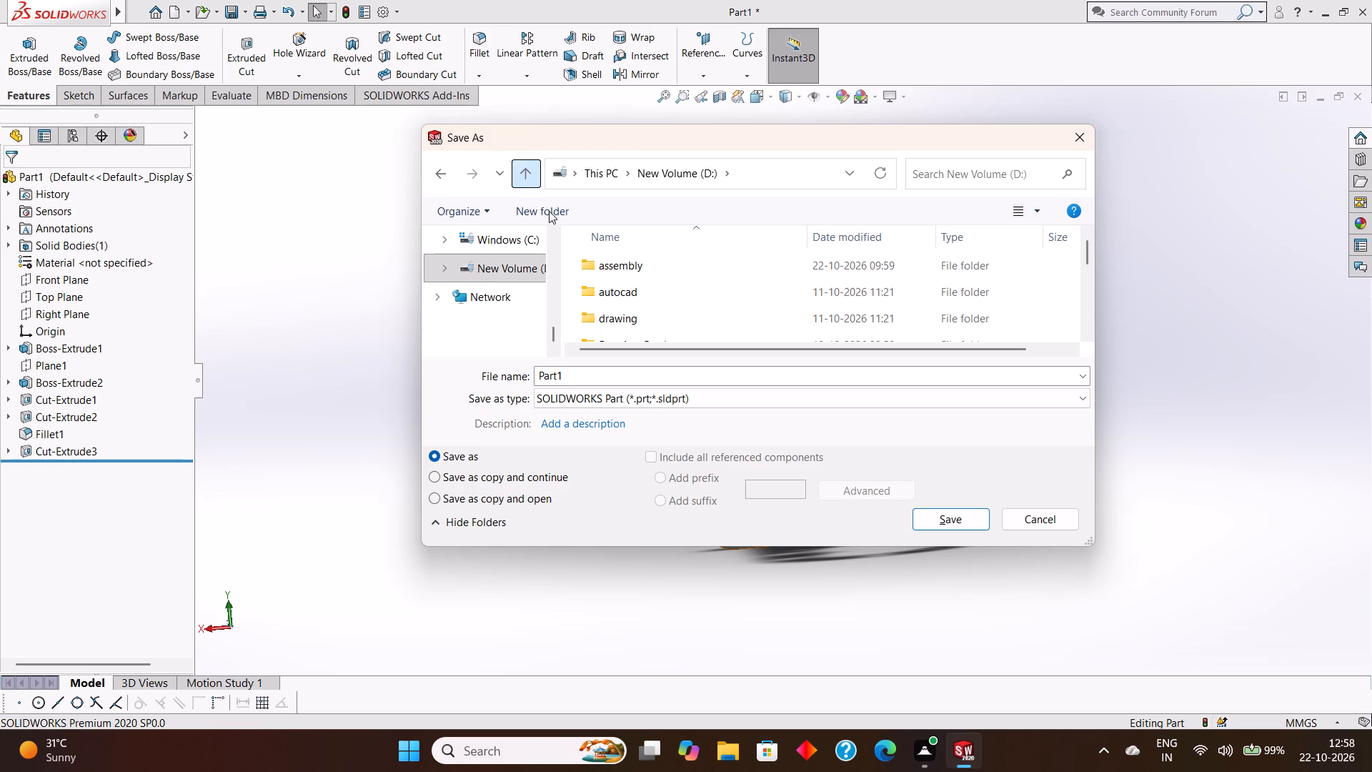
{"action": "scroll", "coordinate": [701, 315], "scroll_direction": "down", "scroll_amount": 10}
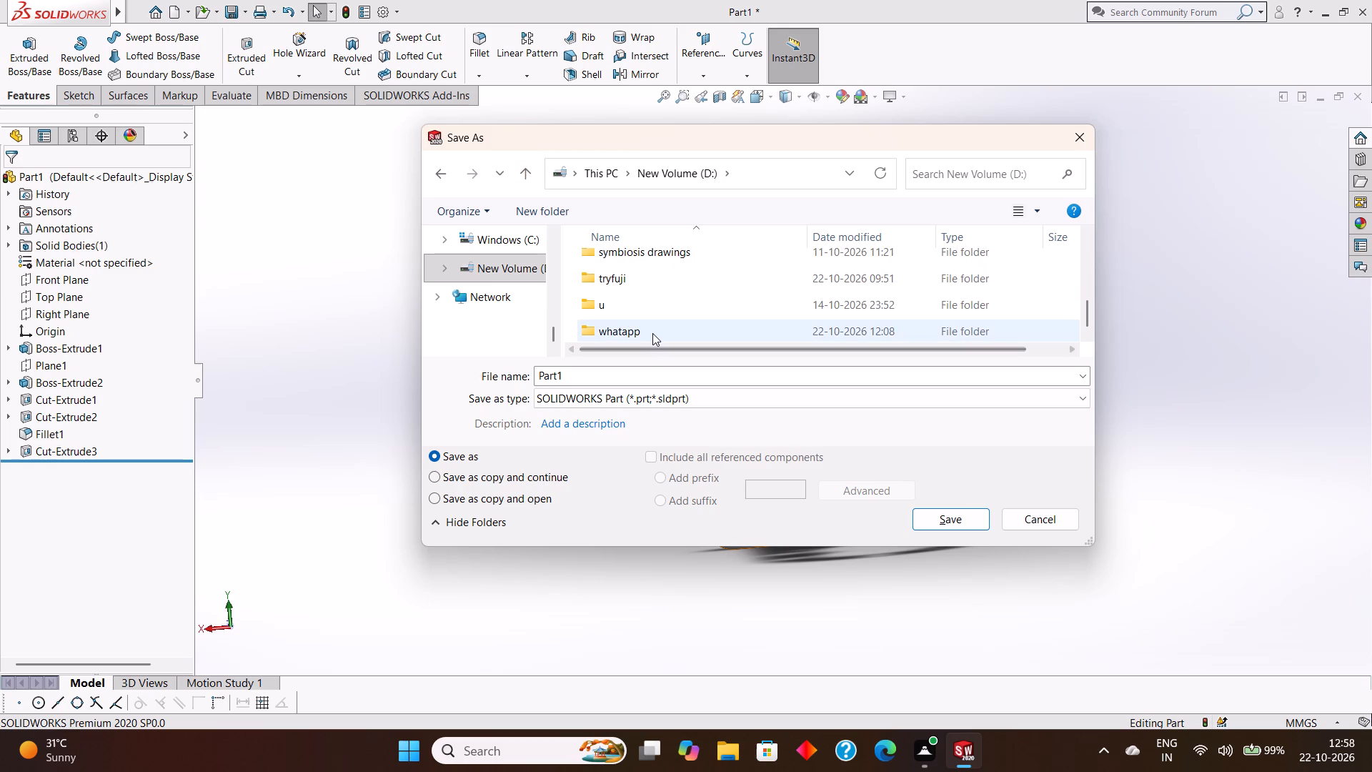
{"action": "double_click", "coordinate": [640, 282]}
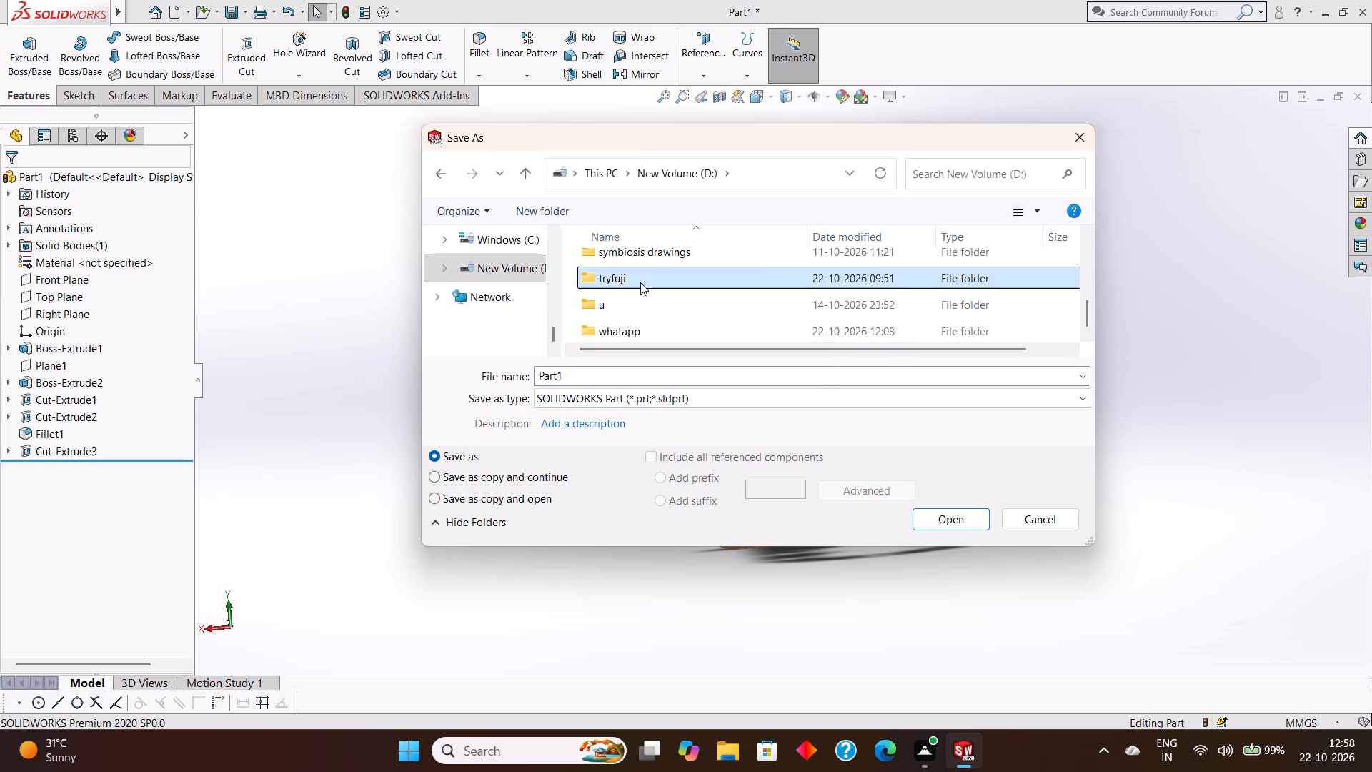
Name the part file "flanged bearing support bracket" and save it.
{"action": "left_click", "coordinate": [576, 379]}
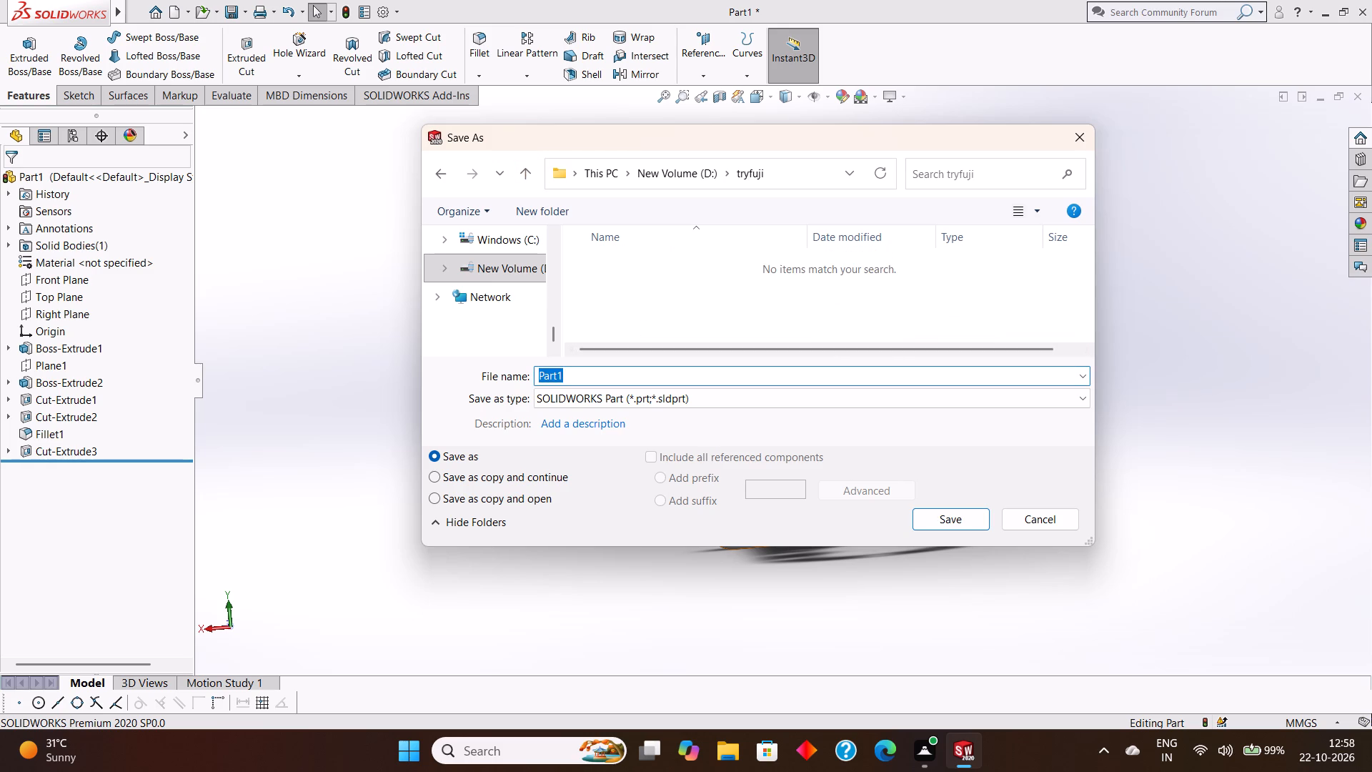
{"action": "key", "text": "BackSpace"}
{"action": "type", "text": "flange"}
{"action": "type", "text": "d"}
{"action": "key", "text": "space"}
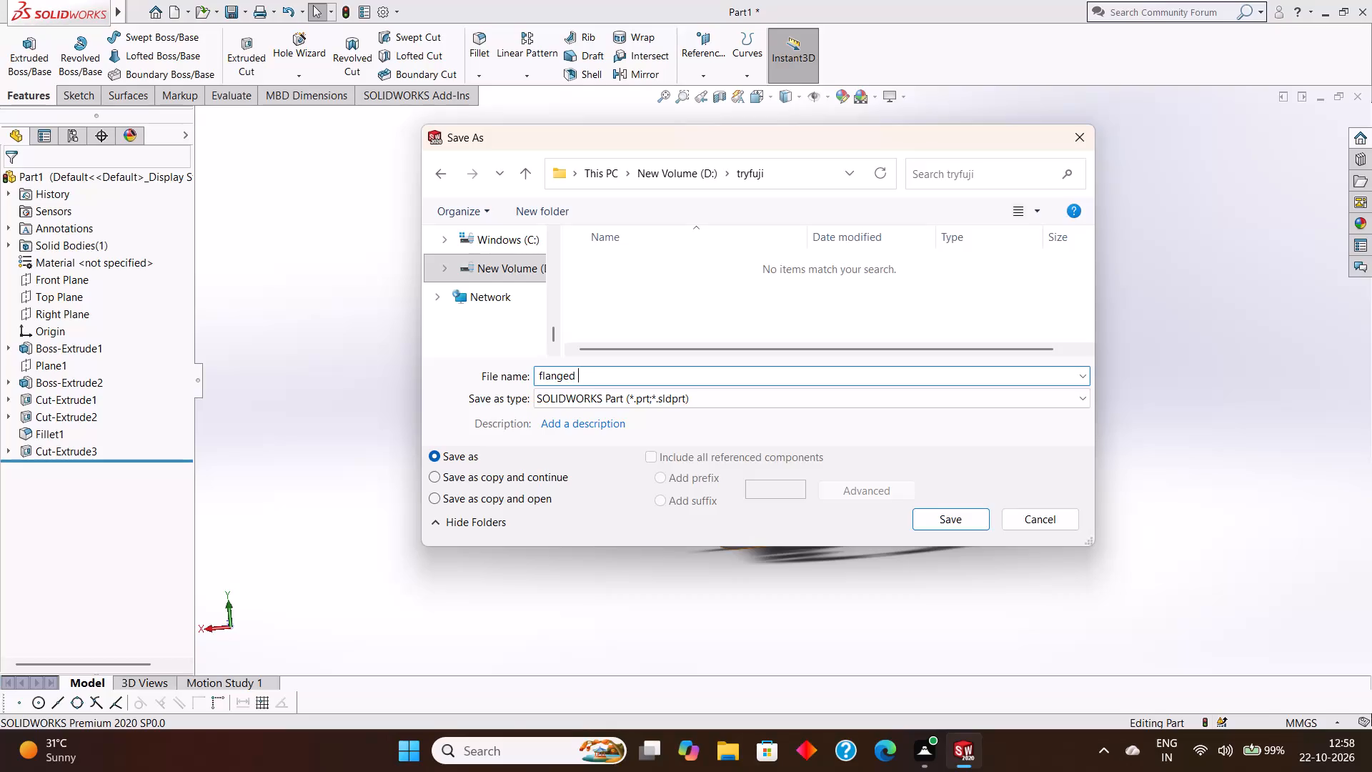
{"action": "key", "text": "b"}
{"action": "type", "text": "ear"}
{"action": "type", "text": "ing"}
{"action": "key", "text": "space"}
{"action": "type", "text": "support bracket"}
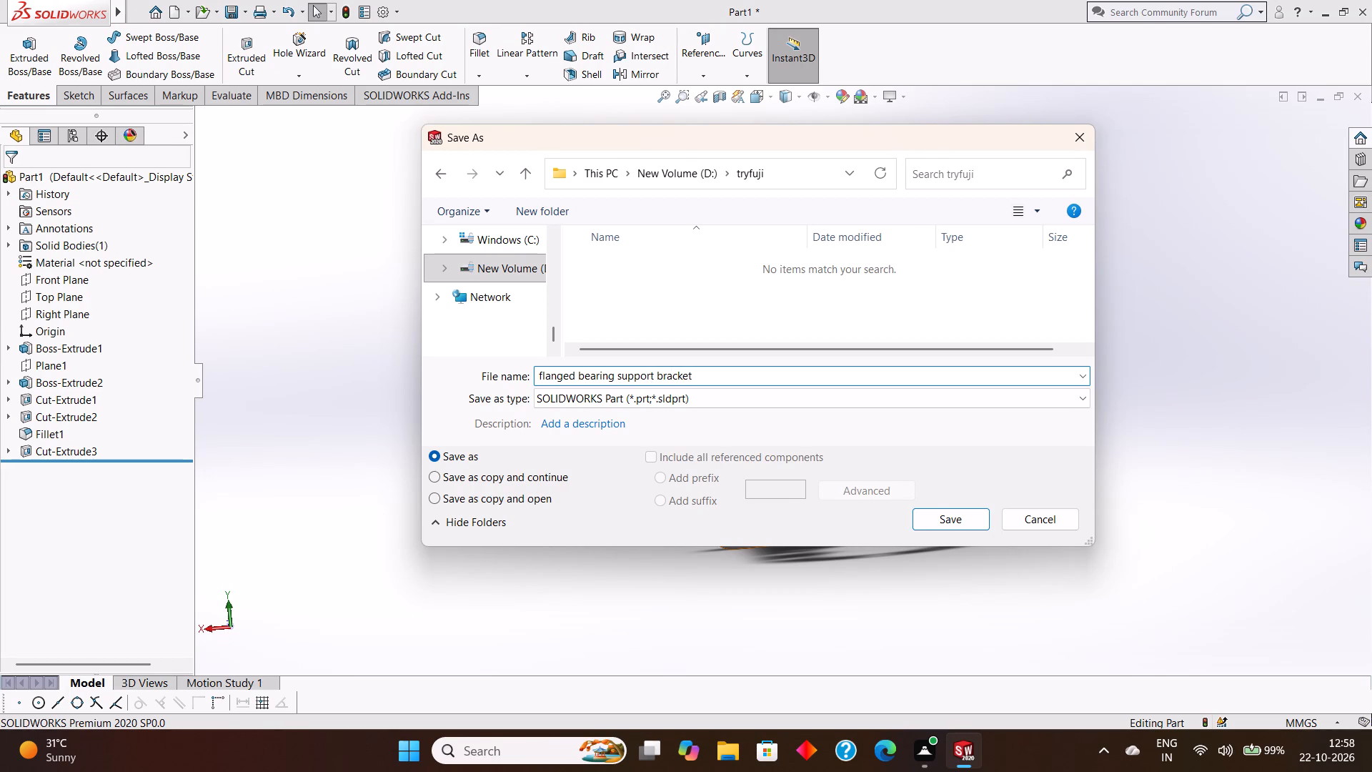
{"action": "key", "text": "Return"}
{"action": "left_click", "coordinate": [630, 308]}
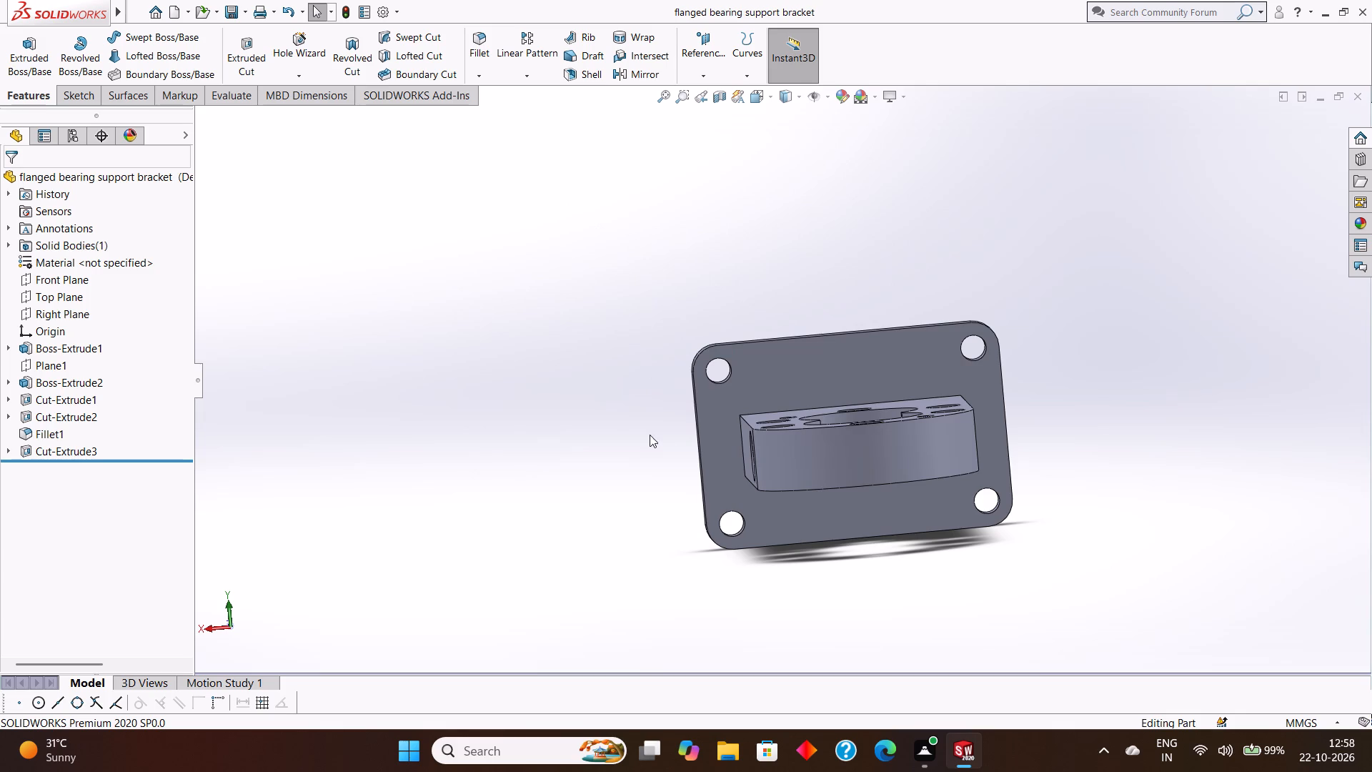
Start a sketch on the plate face carrying the upright and draw a circle of about 12 mm radius concentric with the corner hole at (-165, 105).
{"action": "middle_click_drag", "start_coordinate": [650, 427], "coordinate": [655, 402]}
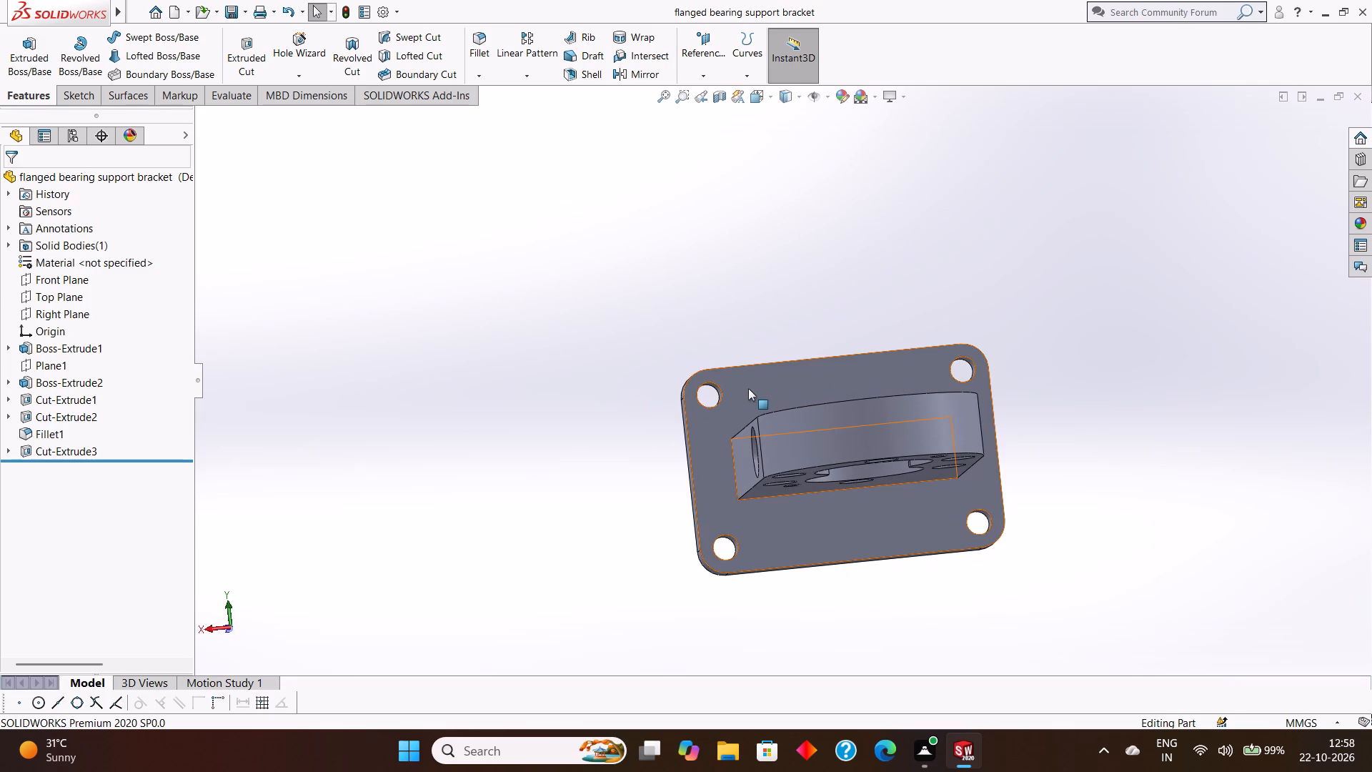
{"action": "left_click", "coordinate": [755, 386]}
{"action": "left_click", "coordinate": [822, 344]}
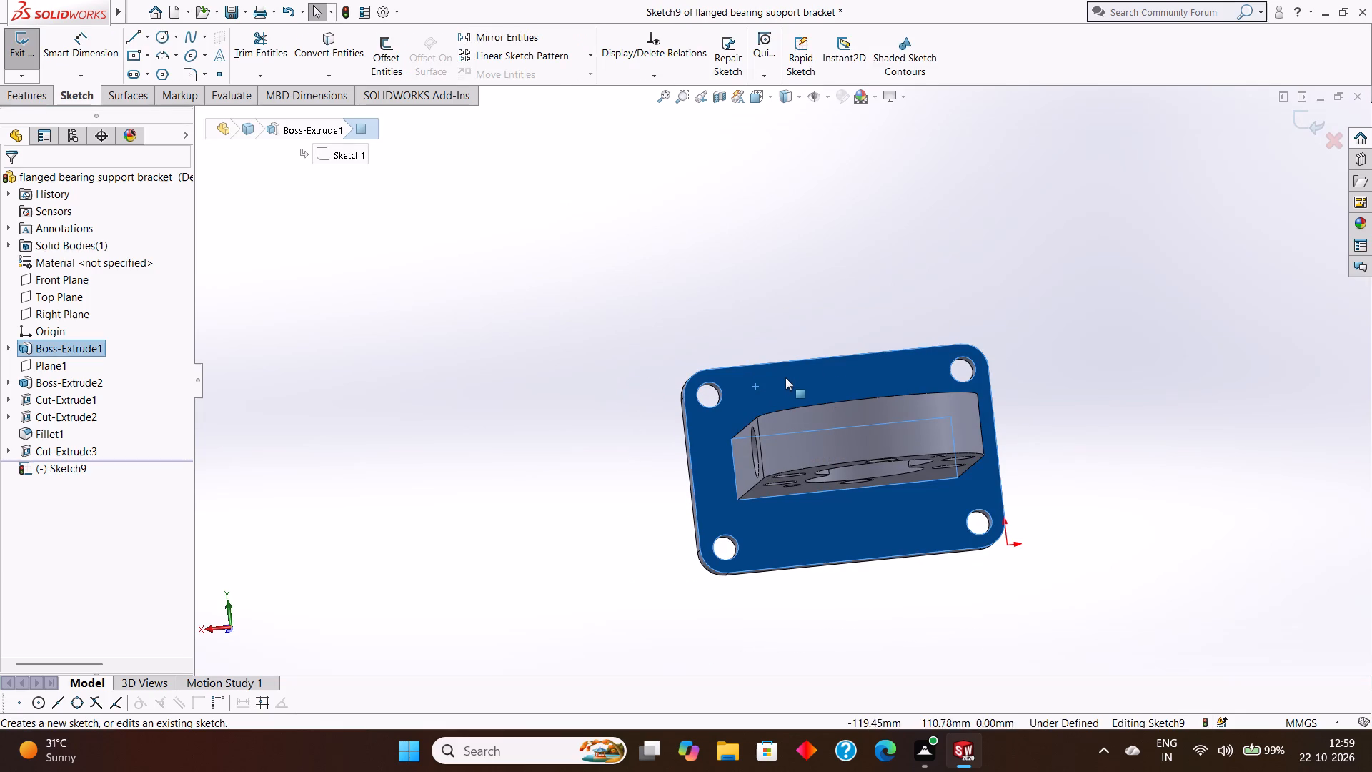
{"action": "key", "text": "ctrl+8"}
{"action": "key", "text": "Escape"}
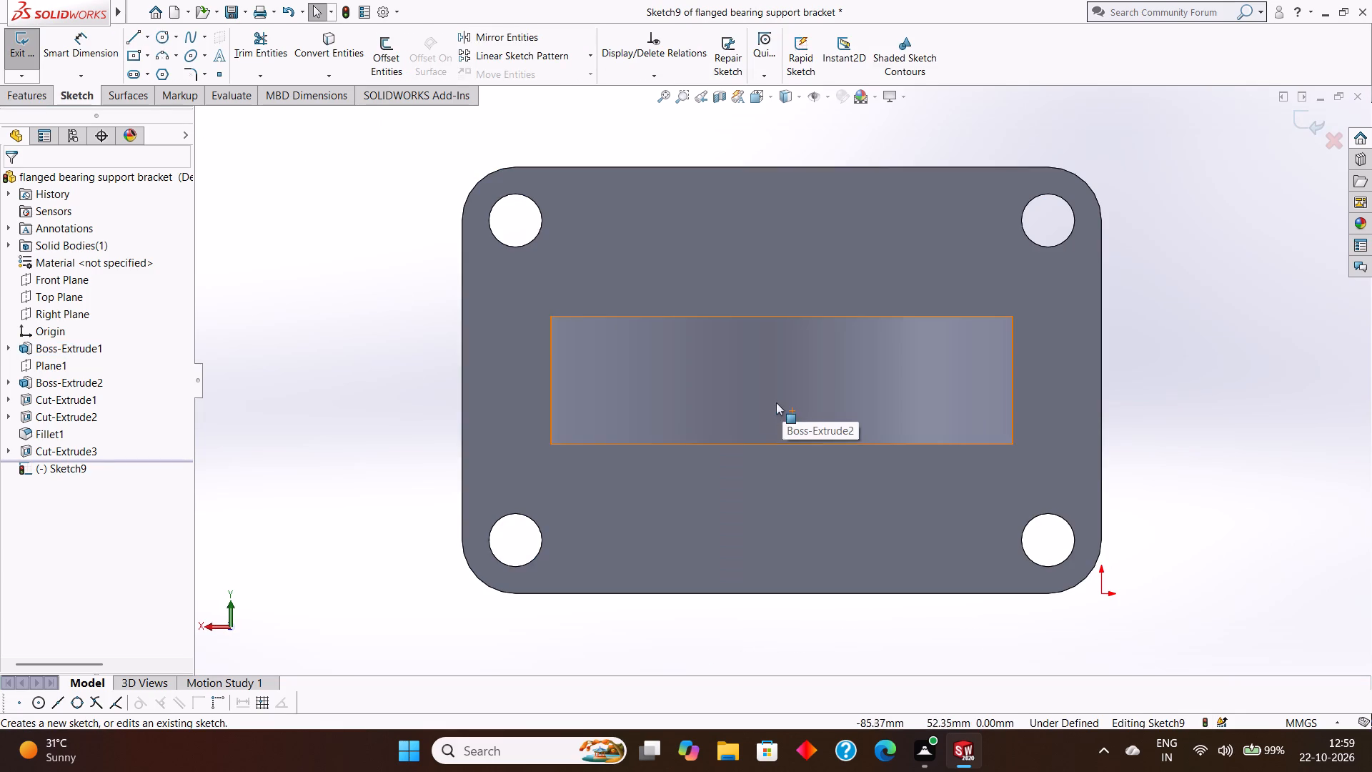
{"action": "left_click", "coordinate": [159, 46]}
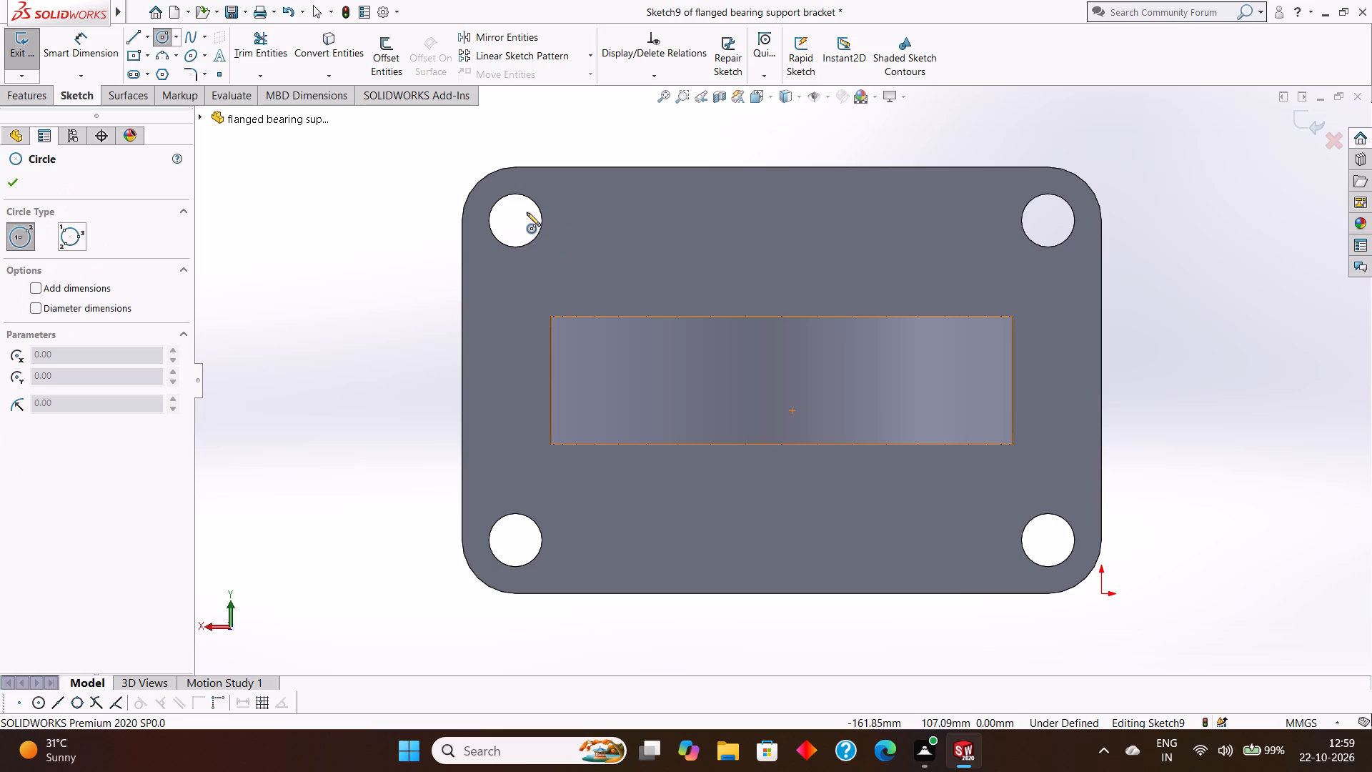
{"action": "left_click_drag", "start_coordinate": [515, 219], "coordinate": [554, 239]}
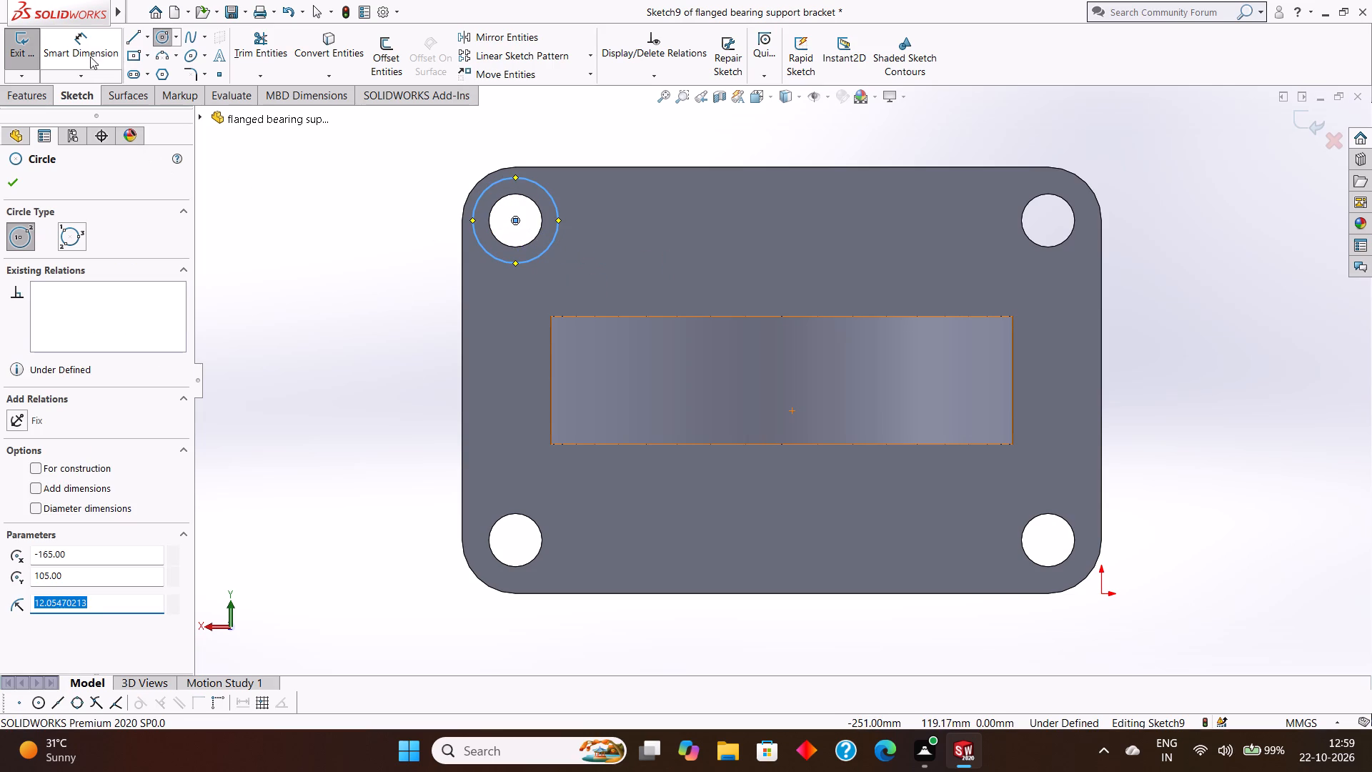
{"action": "left_click", "coordinate": [14, 178]}
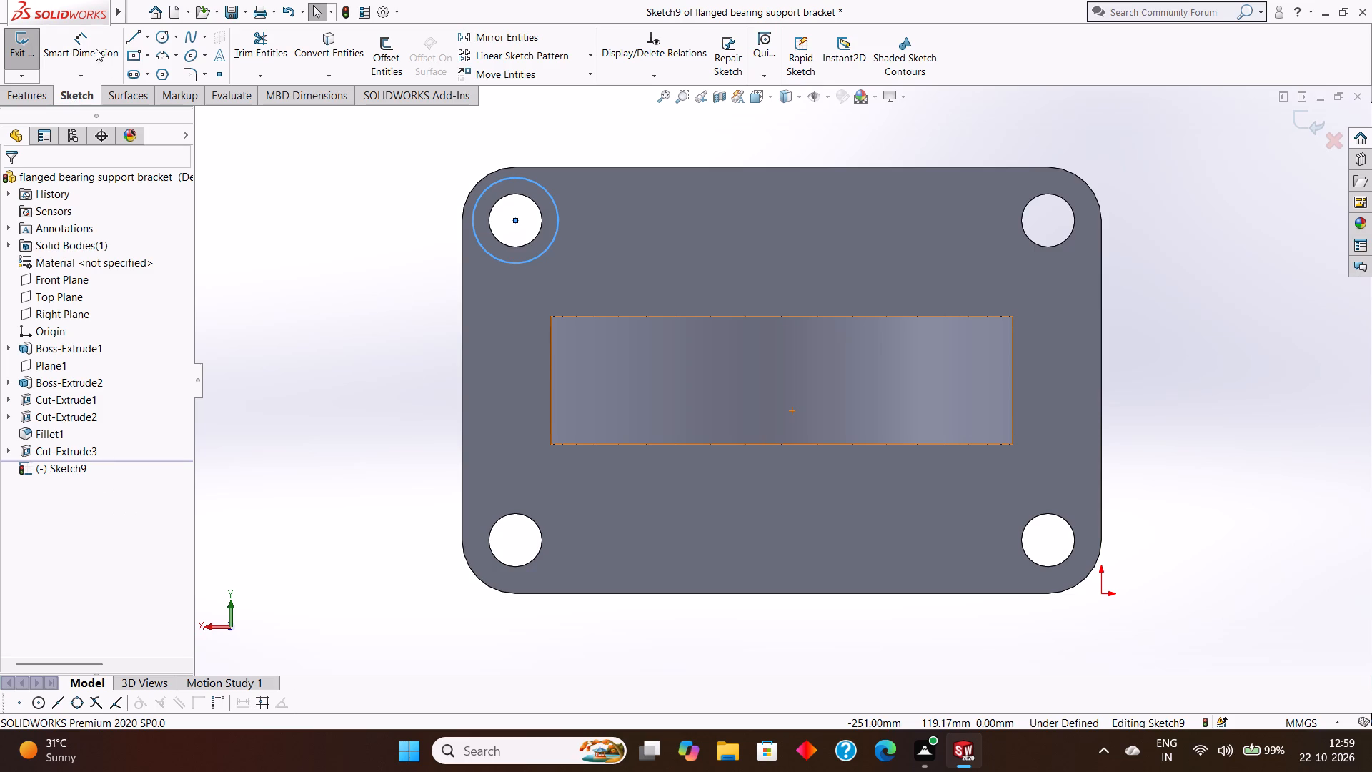
Sketch a circle of 10 mm radius concentric with each of the plate's three remaining corner holes.
{"action": "left_click", "coordinate": [159, 39]}
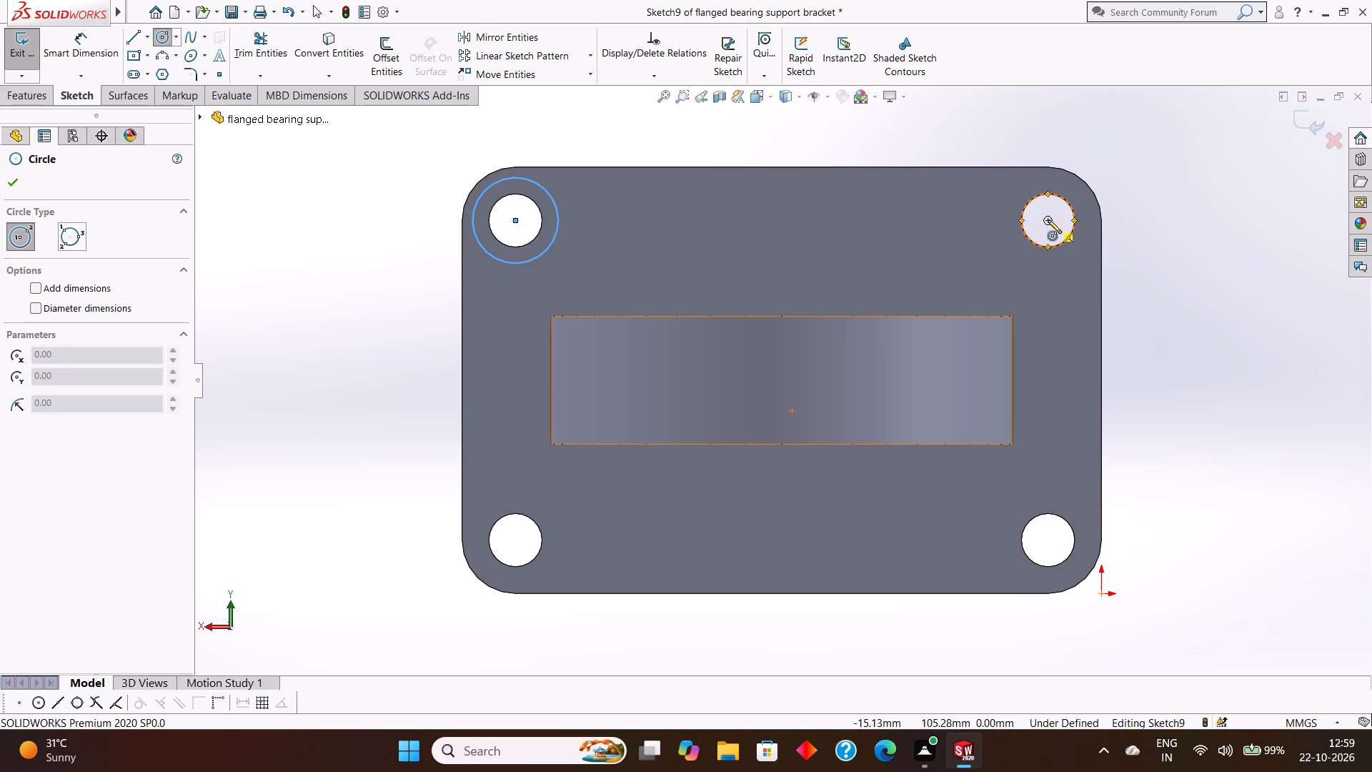
{"action": "left_click_drag", "start_coordinate": [1048, 219], "coordinate": [1074, 249]}
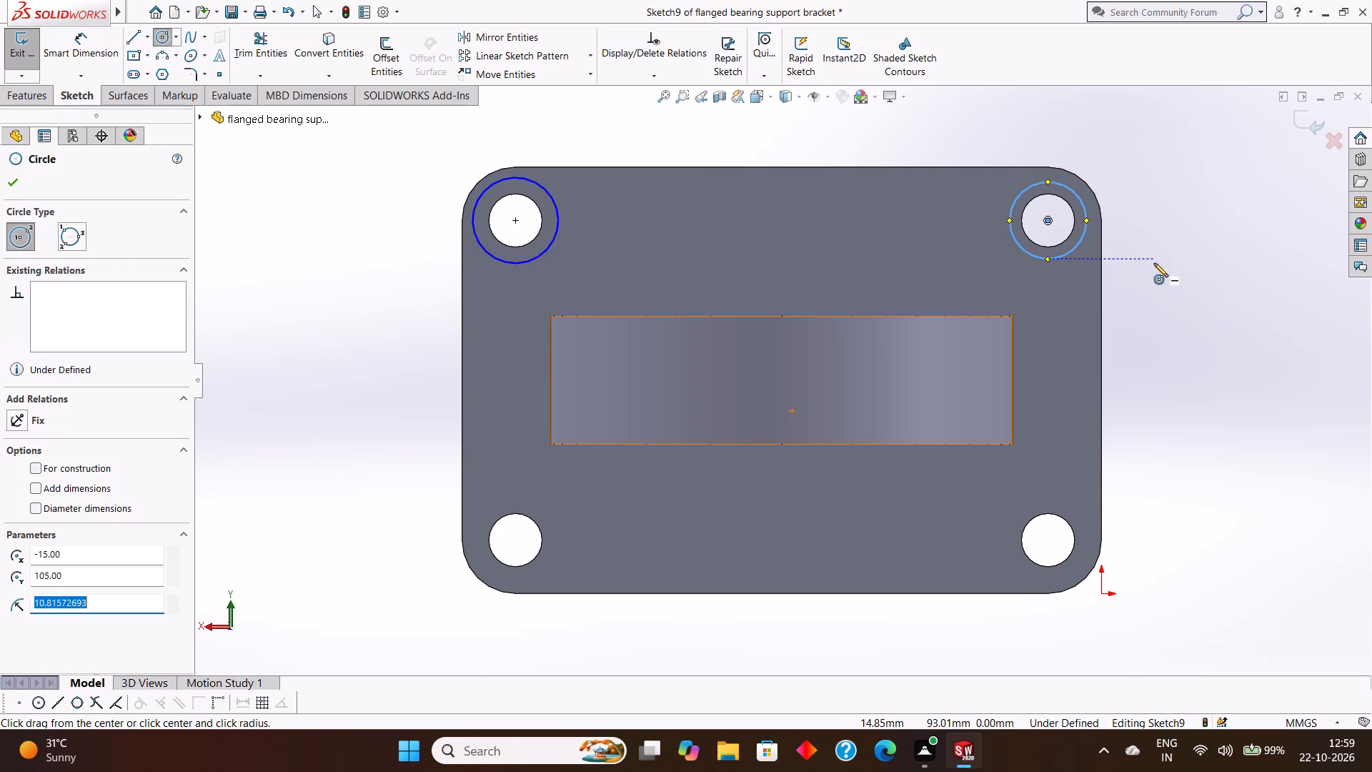
{"action": "type", "text": "10"}
{"action": "key", "text": "Return"}
{"action": "scroll", "coordinate": [930, 283], "scroll_direction": "up", "scroll_amount": 2}
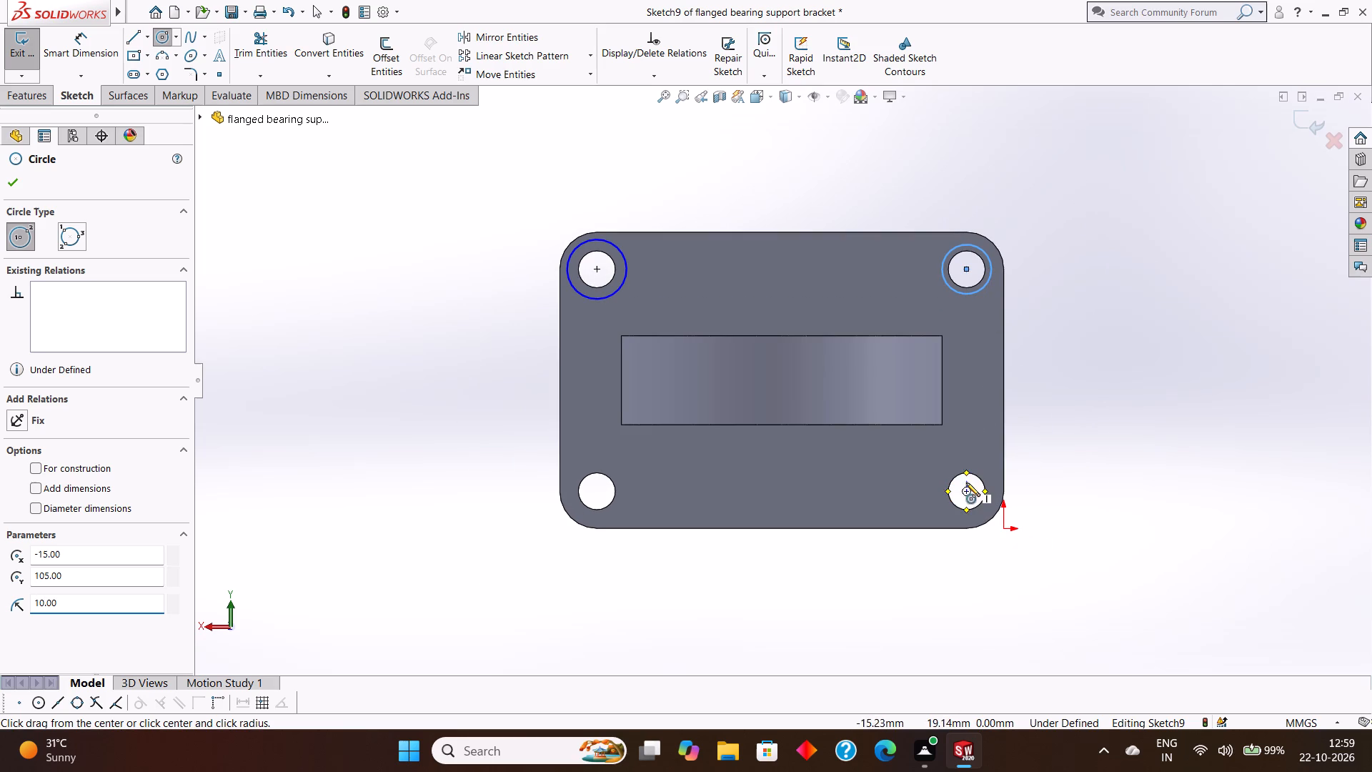
{"action": "left_click_drag", "start_coordinate": [967, 490], "coordinate": [990, 510]}
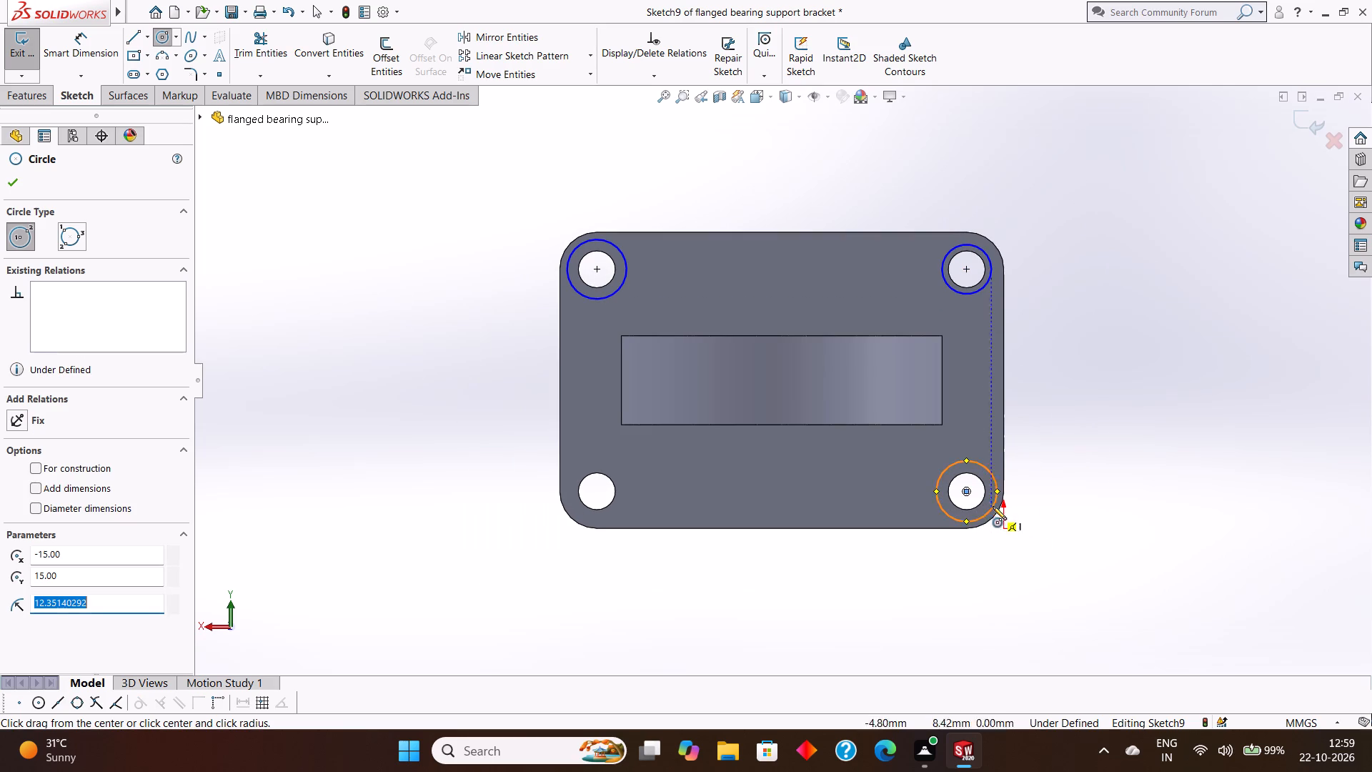
{"action": "type", "text": "10"}
{"action": "key", "text": "Return"}
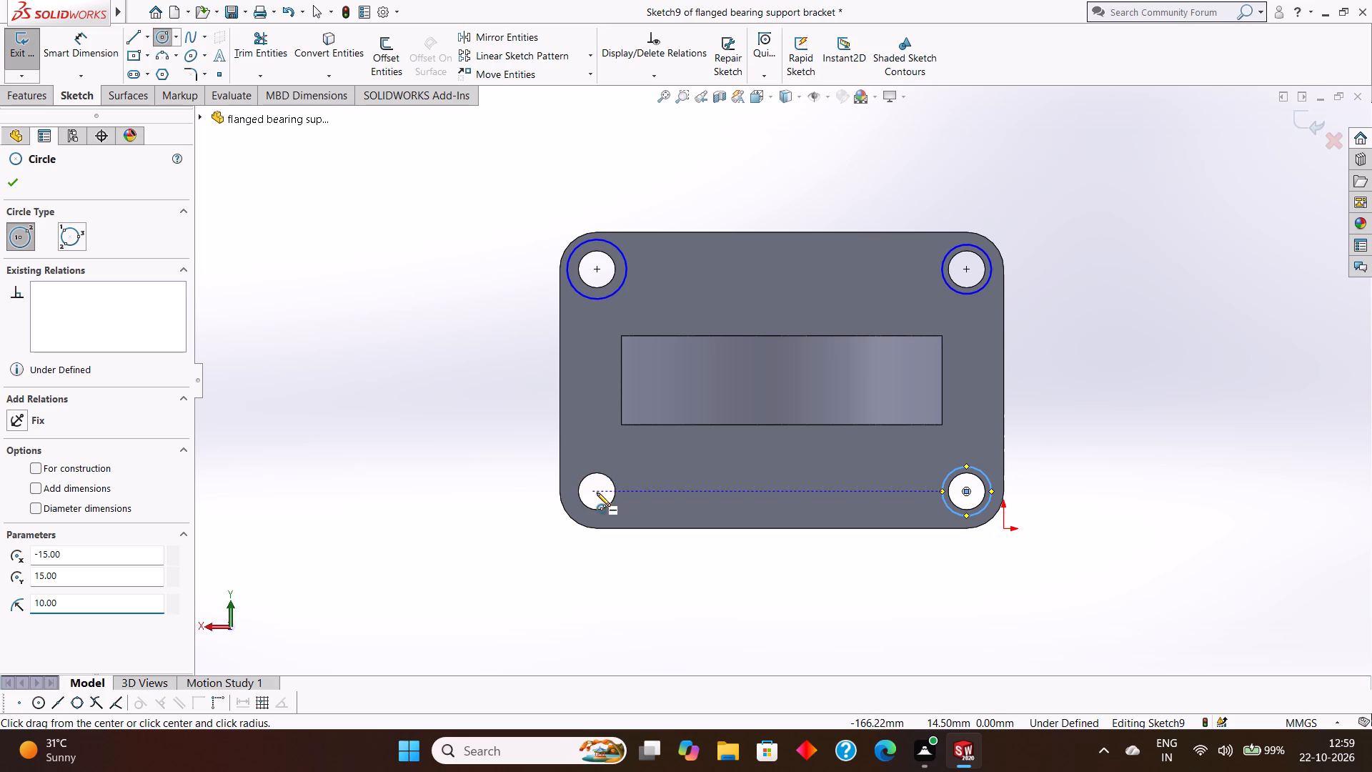
{"action": "left_click_drag", "start_coordinate": [598, 492], "coordinate": [622, 507]}
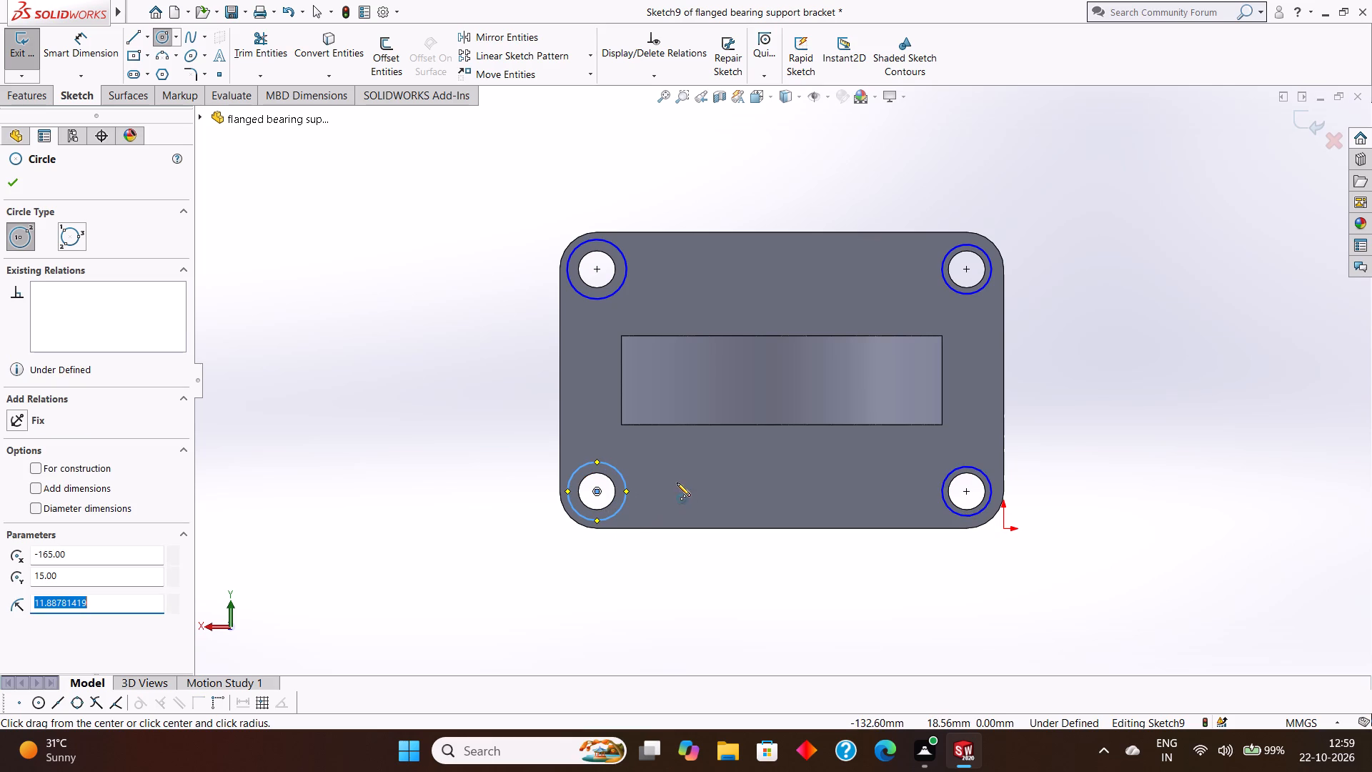
{"action": "type", "text": "10"}
{"action": "key", "text": "Return"}
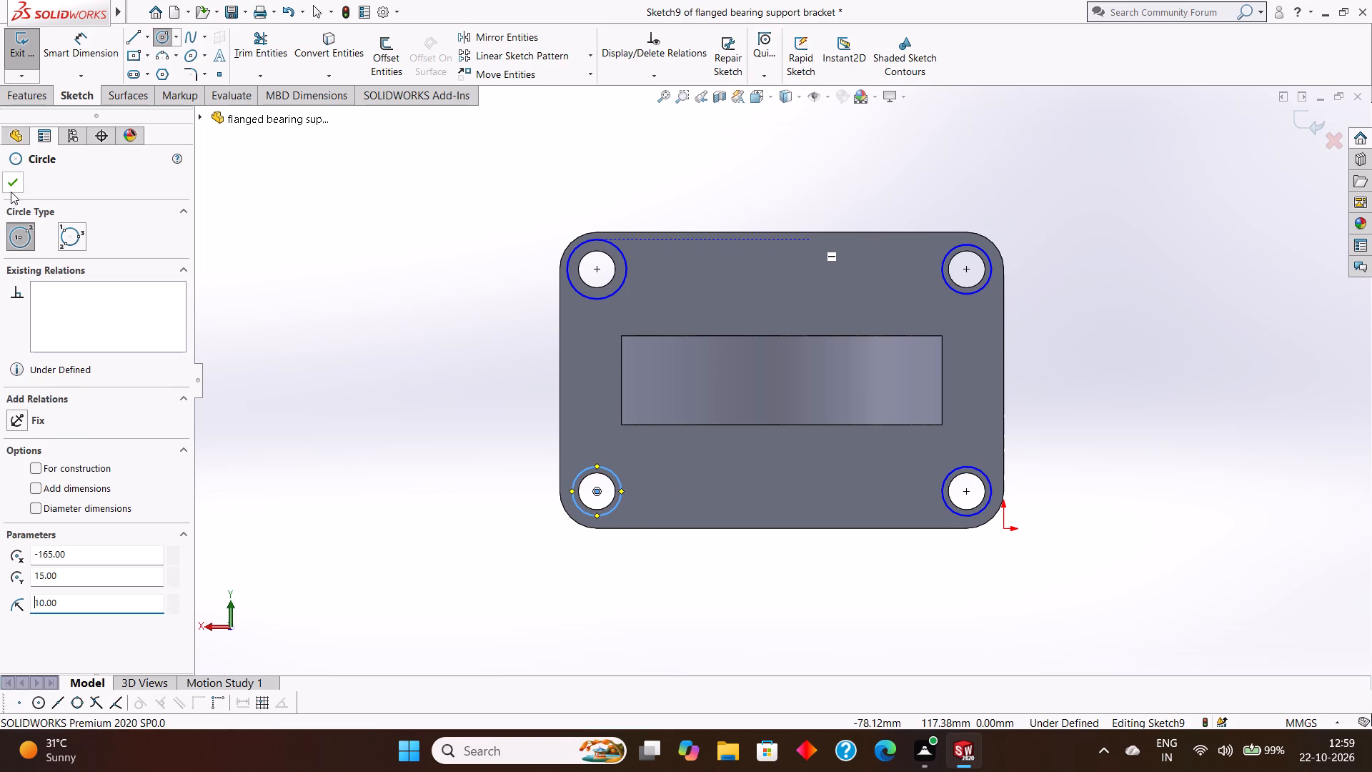
{"action": "left_click", "coordinate": [14, 189]}
Dimension the larger corner circle with a 20 mm diameter, placing the dimension outside the plate.
{"action": "left_click", "coordinate": [66, 52]}
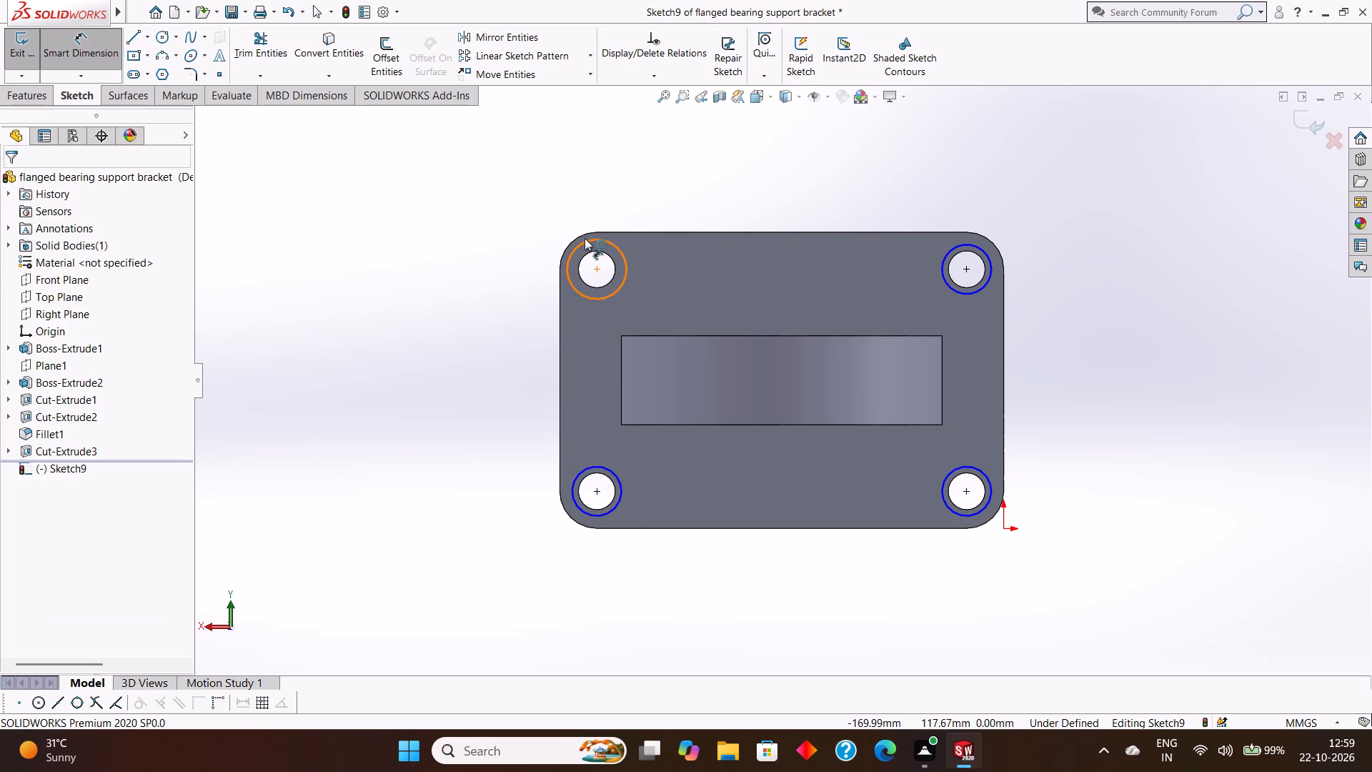
{"action": "left_click_drag", "start_coordinate": [587, 239], "coordinate": [586, 227]}
{"action": "left_click", "coordinate": [585, 174]}
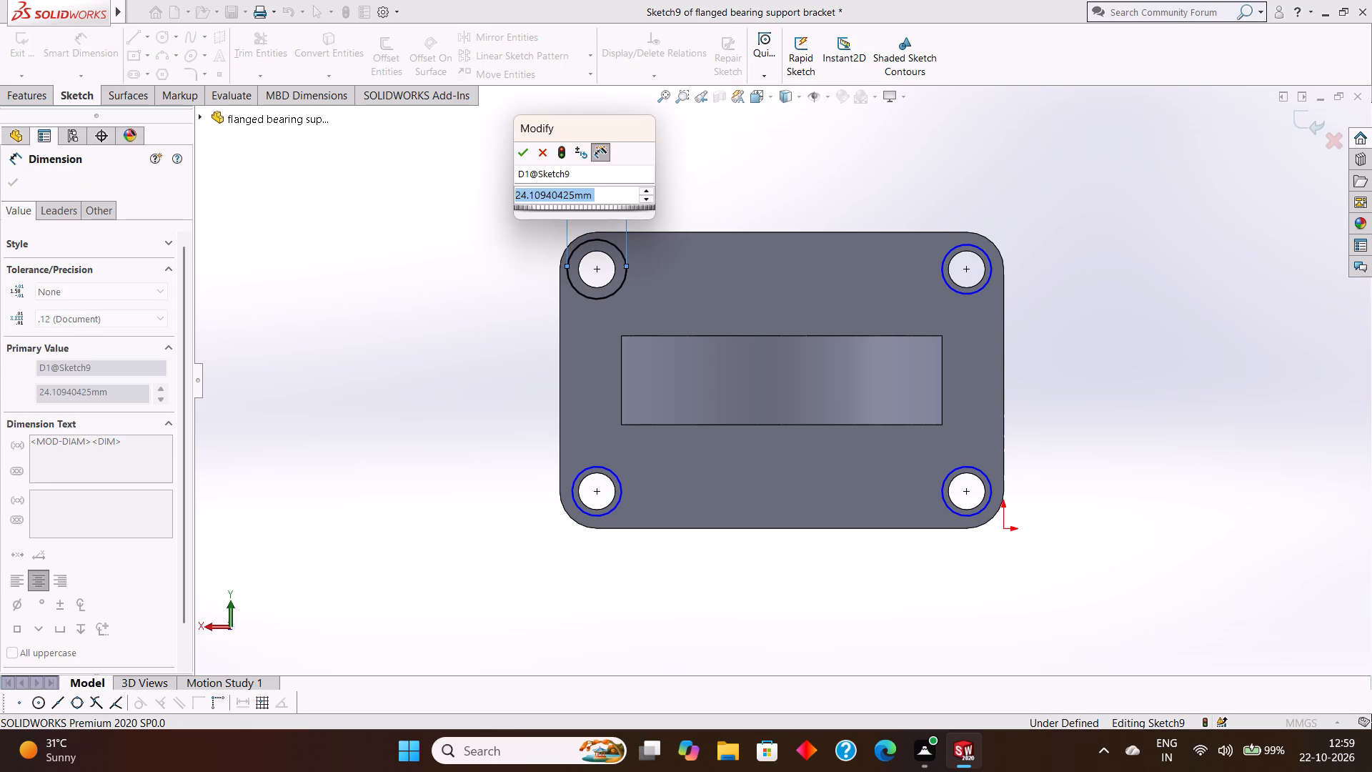
{"action": "type", "text": "20."}
{"action": "key", "text": "Return"}
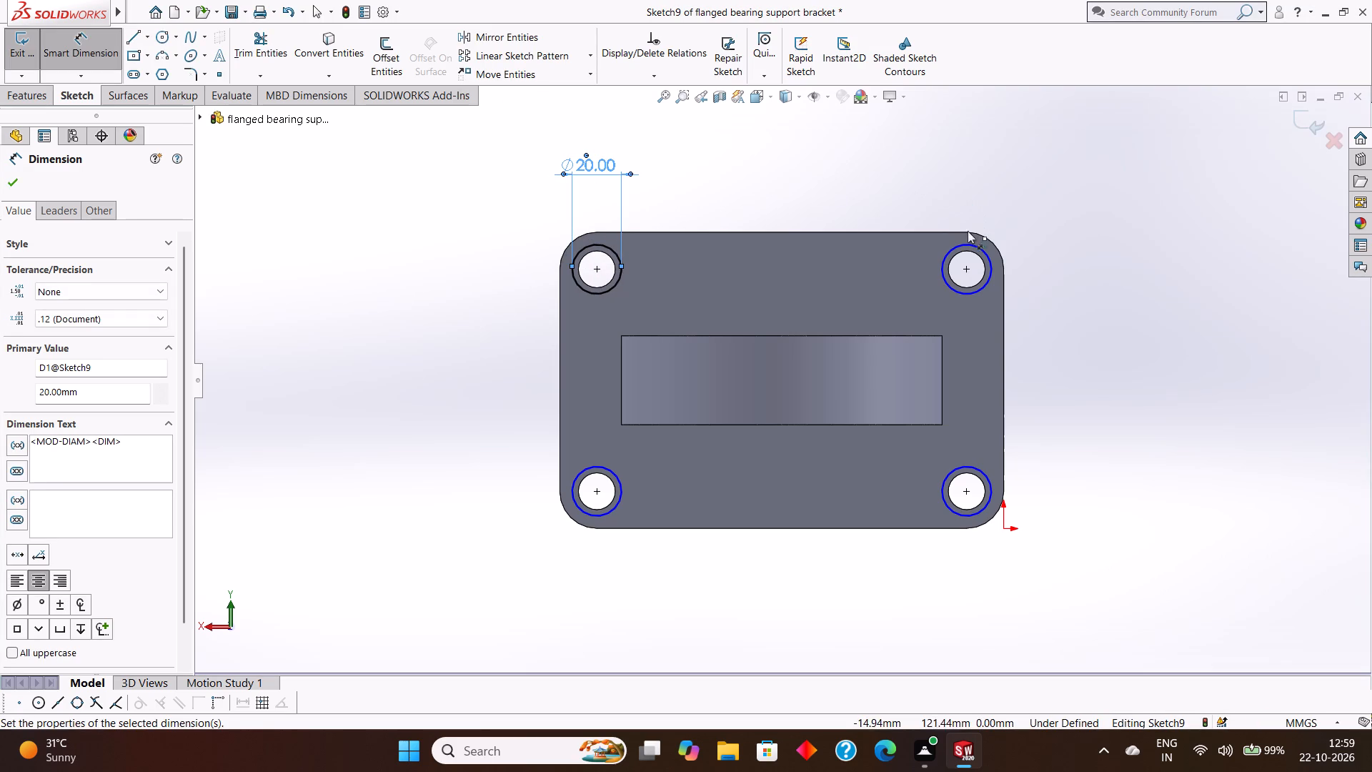
Dimension the larger circles at the plate's three remaining corners with 20 mm diameters, placing each dimension outside the plate.
{"action": "left_click_drag", "start_coordinate": [969, 242], "coordinate": [967, 235]}
{"action": "left_click", "coordinate": [964, 179]}
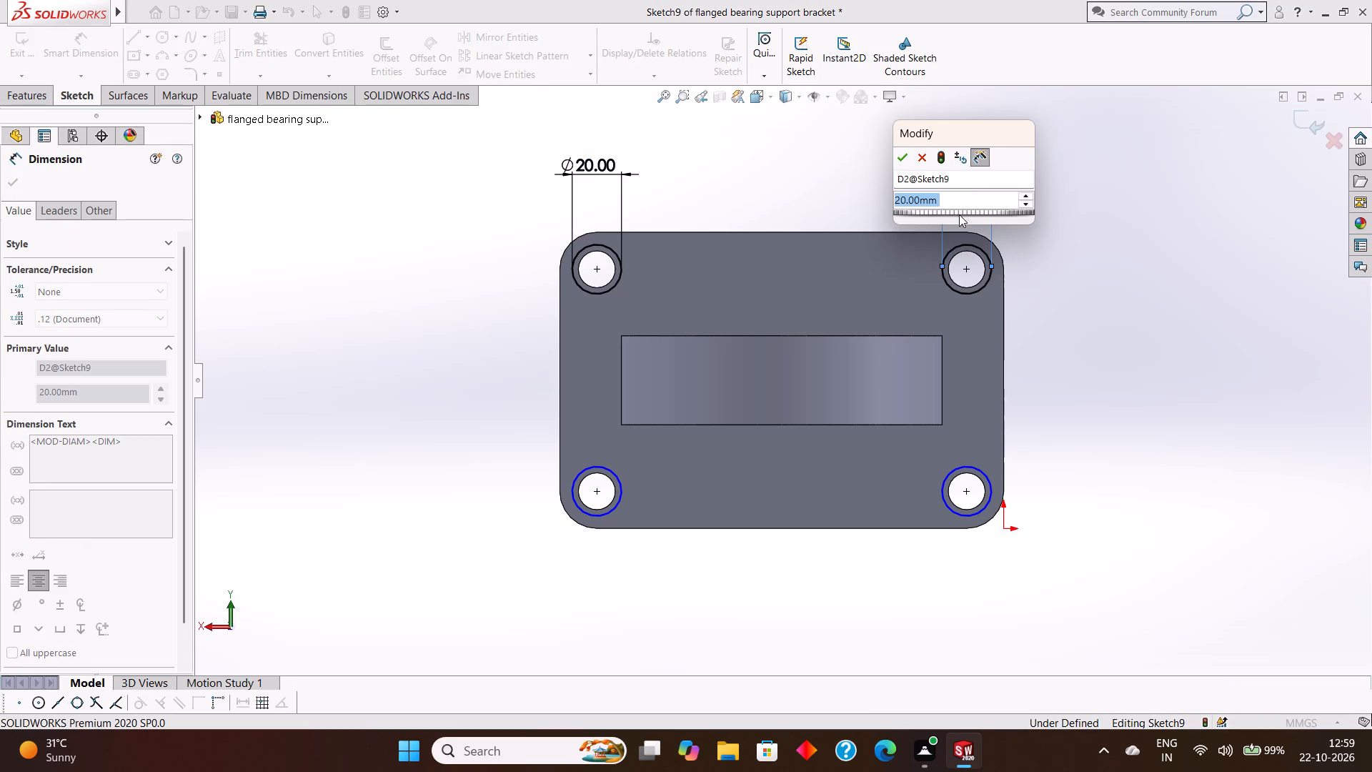
{"action": "left_click", "coordinate": [976, 467]}
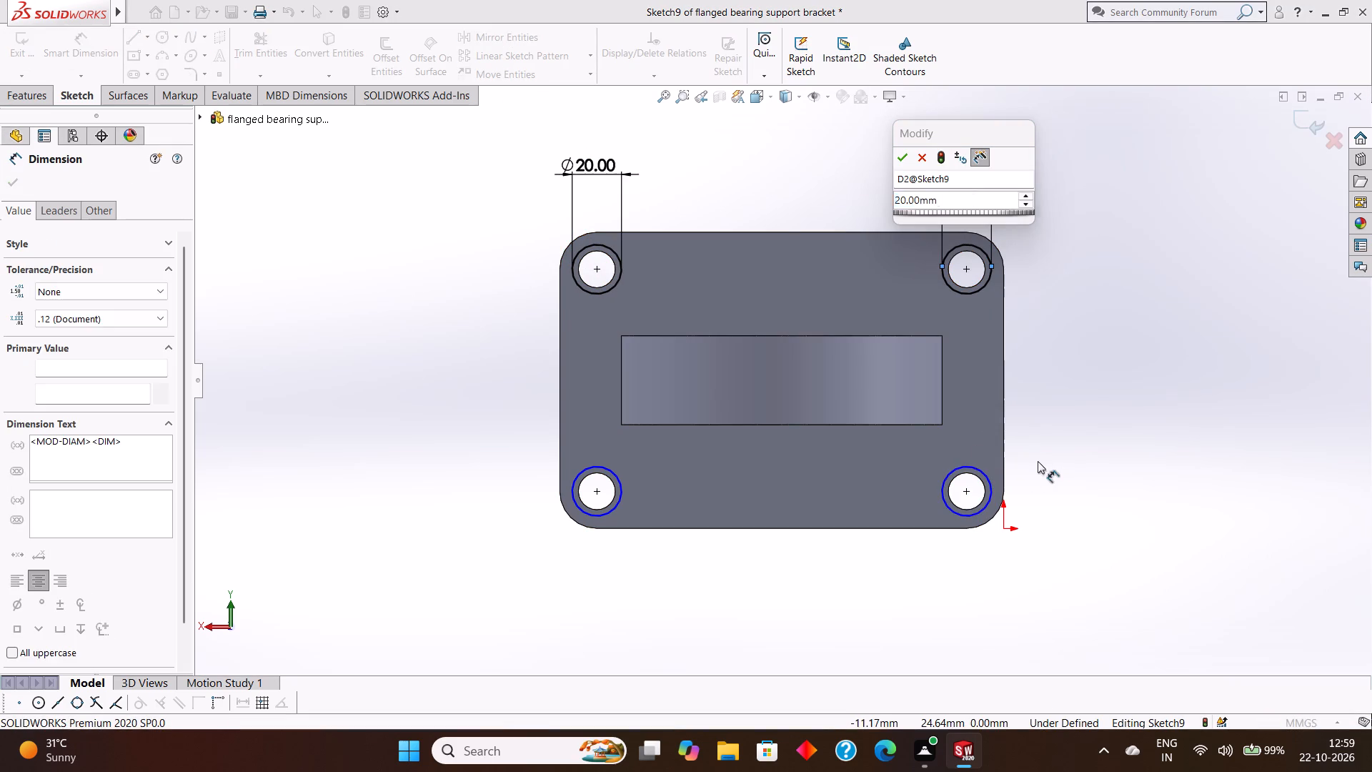
{"action": "left_click", "coordinate": [900, 154]}
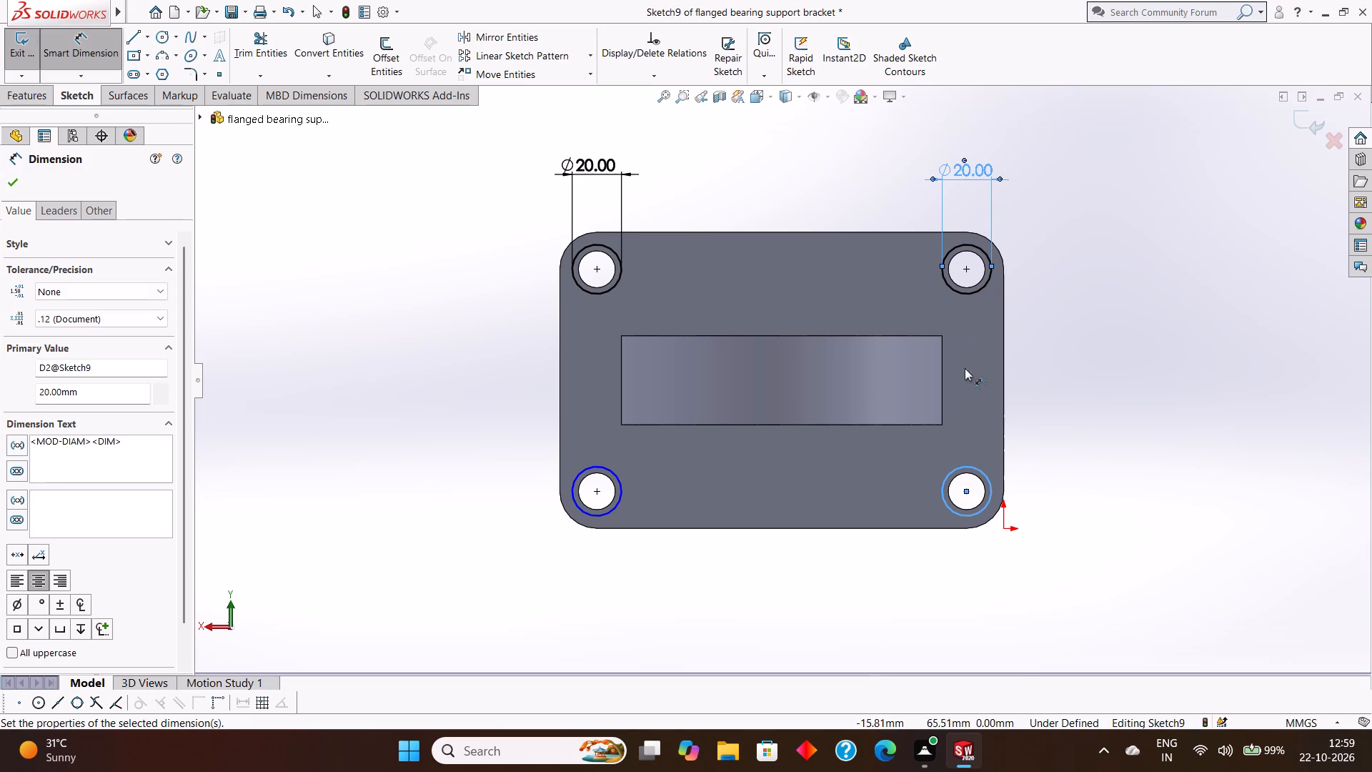
{"action": "left_click", "coordinate": [979, 470]}
{"action": "left_click", "coordinate": [1106, 483]}
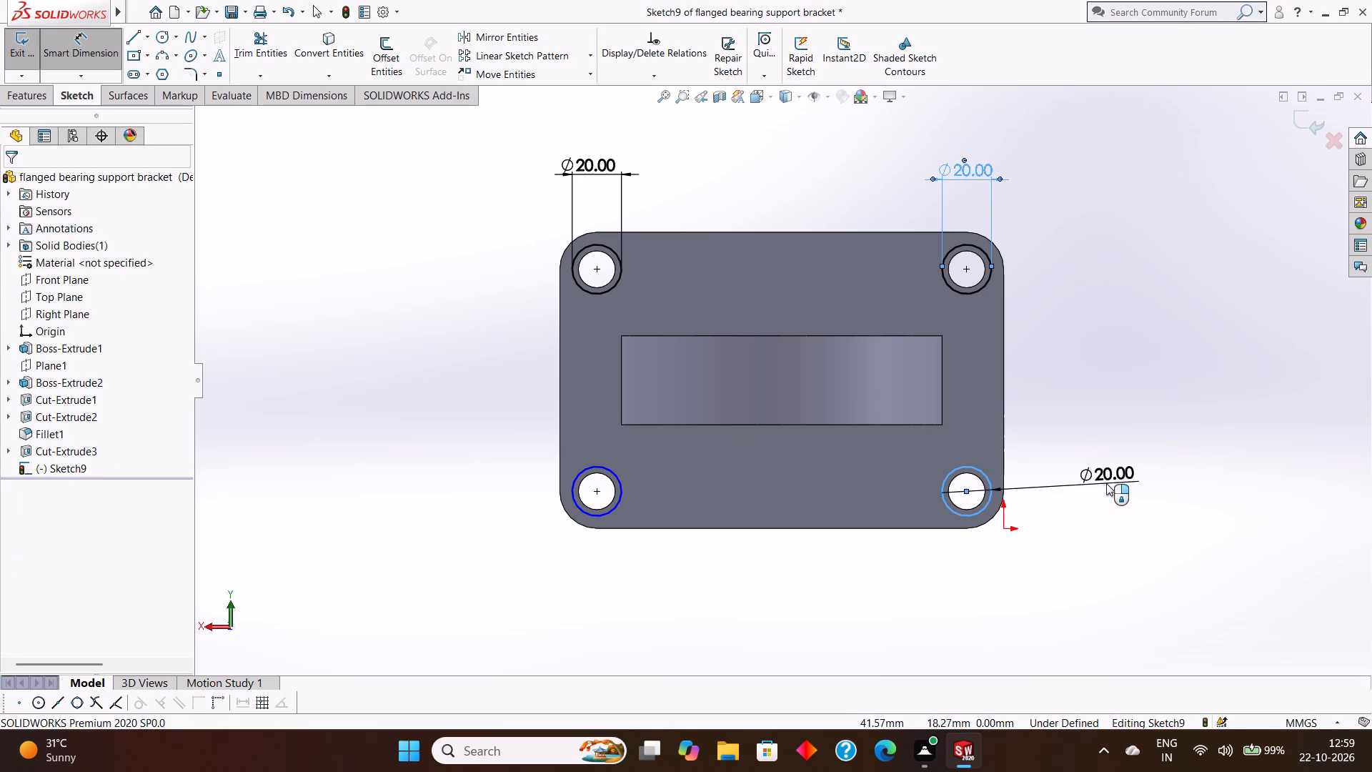
{"action": "left_click", "coordinate": [1047, 465]}
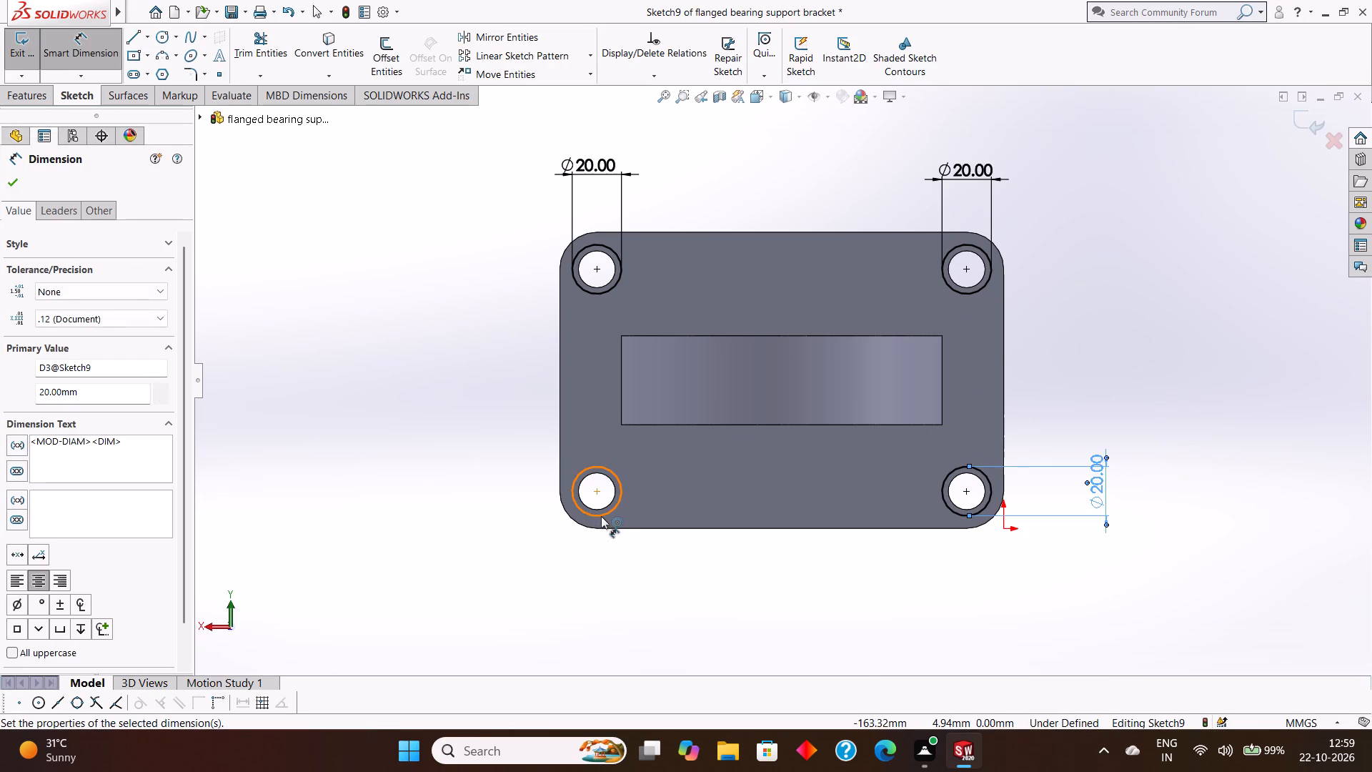
{"action": "left_click", "coordinate": [601, 516]}
{"action": "left_click", "coordinate": [620, 570]}
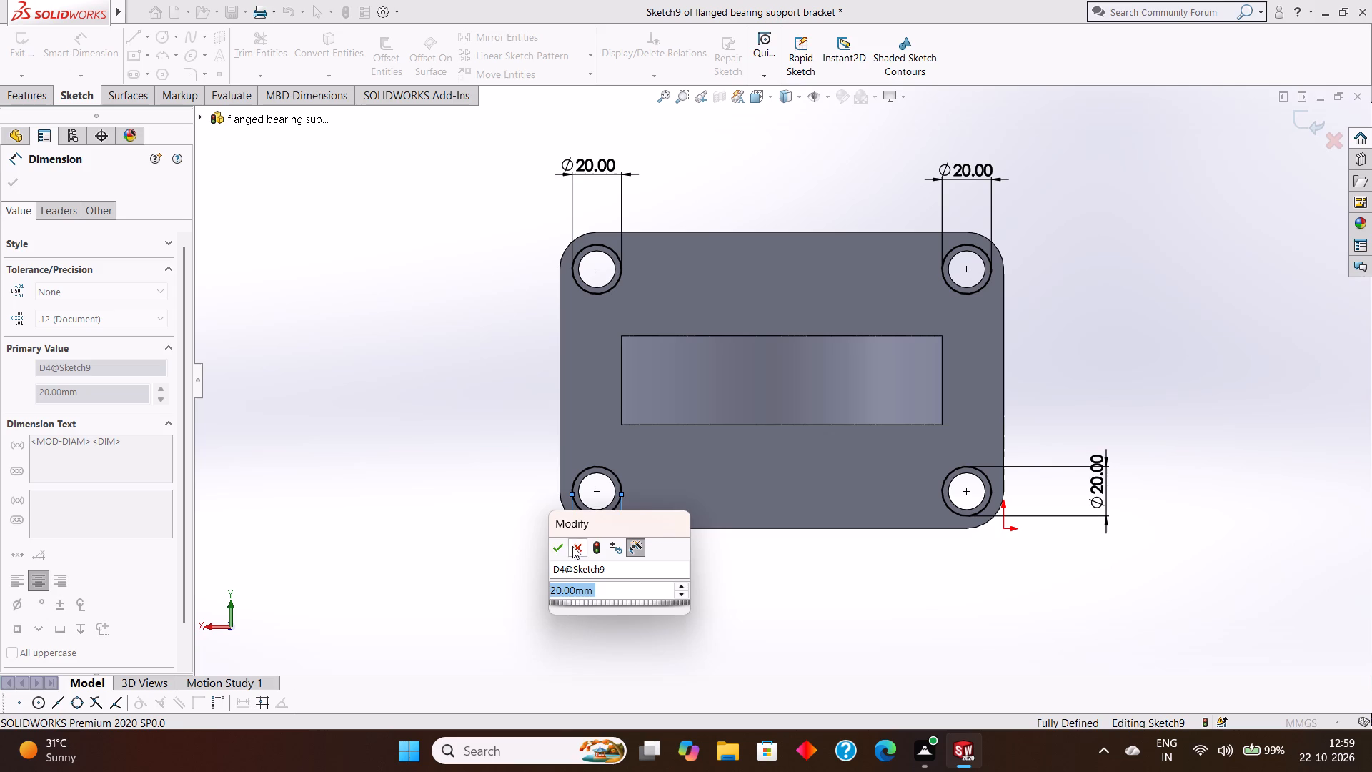
{"action": "left_click", "coordinate": [559, 547]}
{"action": "left_click", "coordinate": [11, 176]}
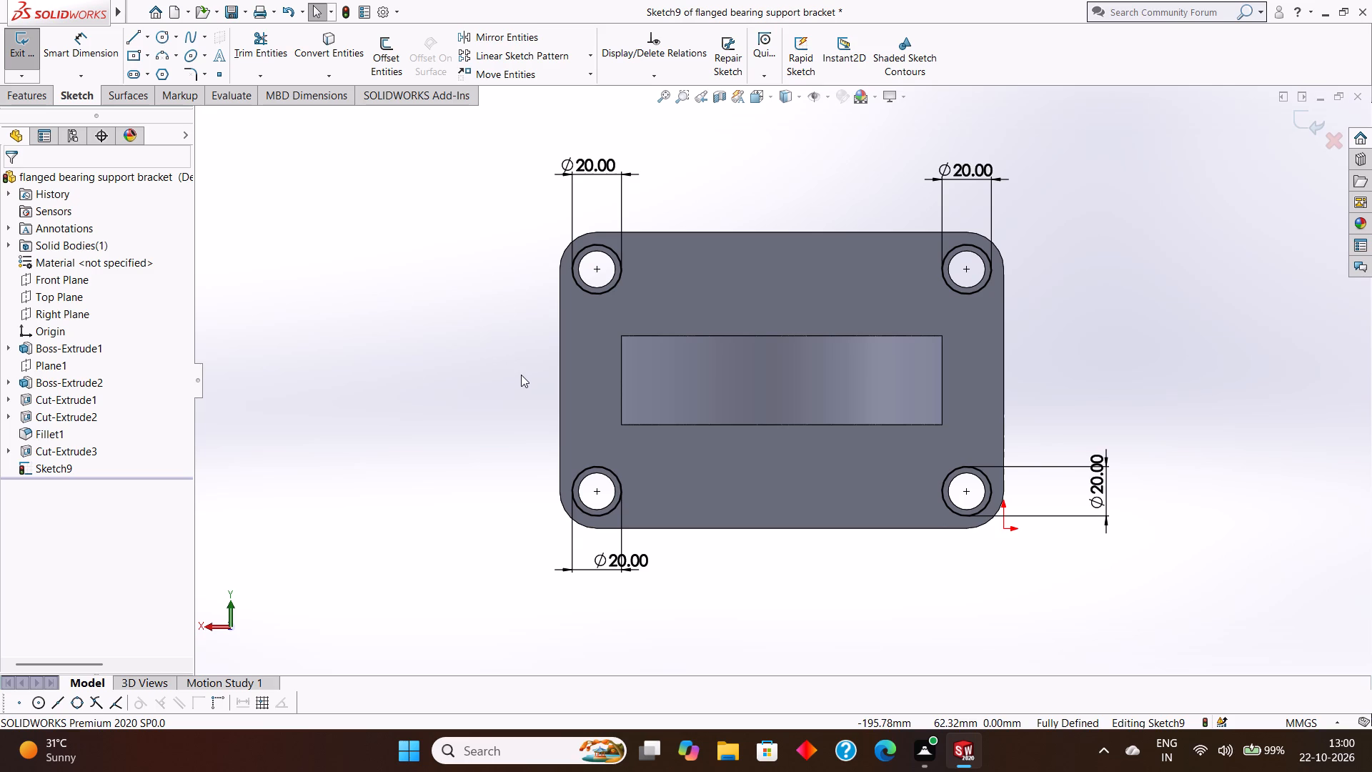
Cut the four 20 mm corner circles into the plate with a blind Extruded Cut 13 mm deep to counterbore the holes.
{"action": "middle_click_drag", "start_coordinate": [767, 601], "coordinate": [760, 493]}
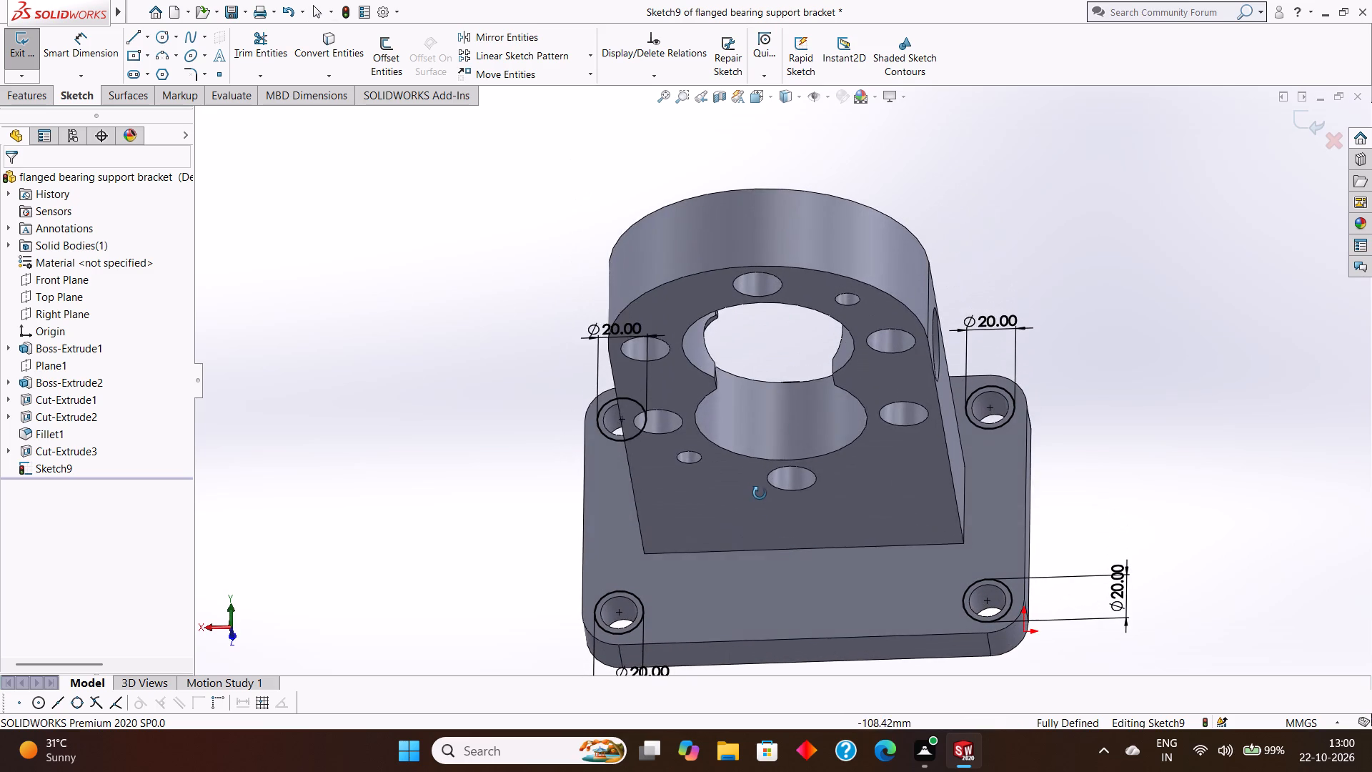
{"action": "middle_click_drag", "start_coordinate": [760, 493], "coordinate": [762, 491]}
{"action": "left_click", "coordinate": [25, 99]}
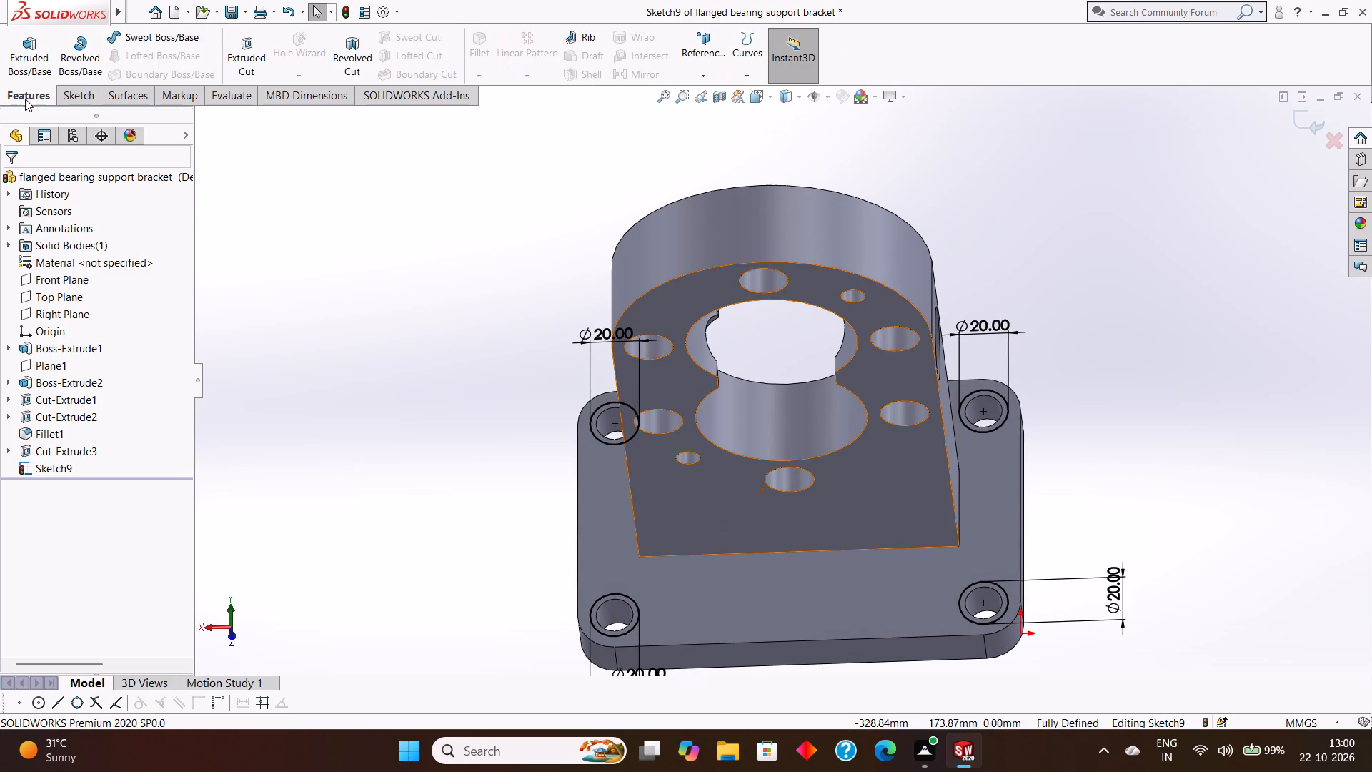
{"action": "left_click", "coordinate": [247, 54]}
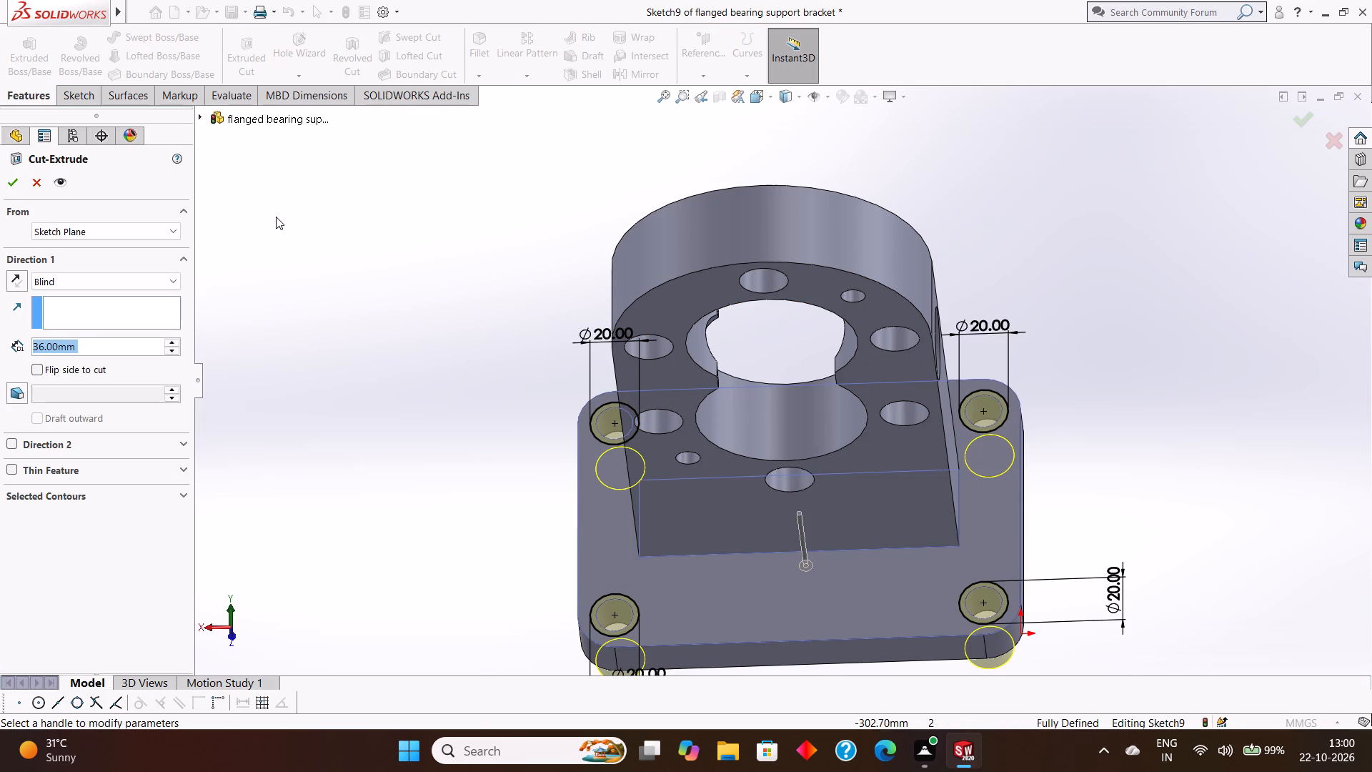
{"action": "type", "text": "13"}
{"action": "key", "text": "Return"}
{"action": "middle_click_drag", "start_coordinate": [1095, 407], "coordinate": [1089, 395]}
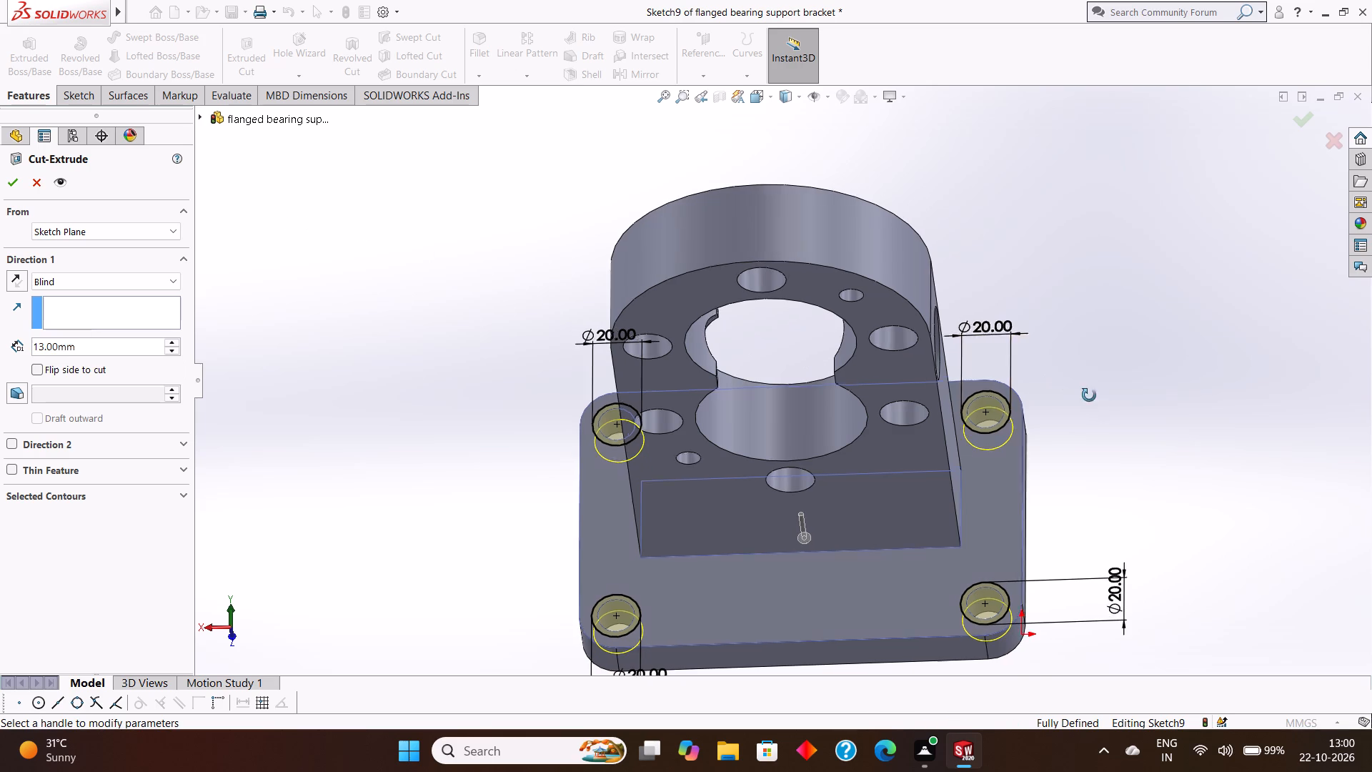
{"action": "middle_click_drag", "start_coordinate": [1089, 395], "coordinate": [1079, 349]}
{"action": "left_click", "coordinate": [5, 185]}
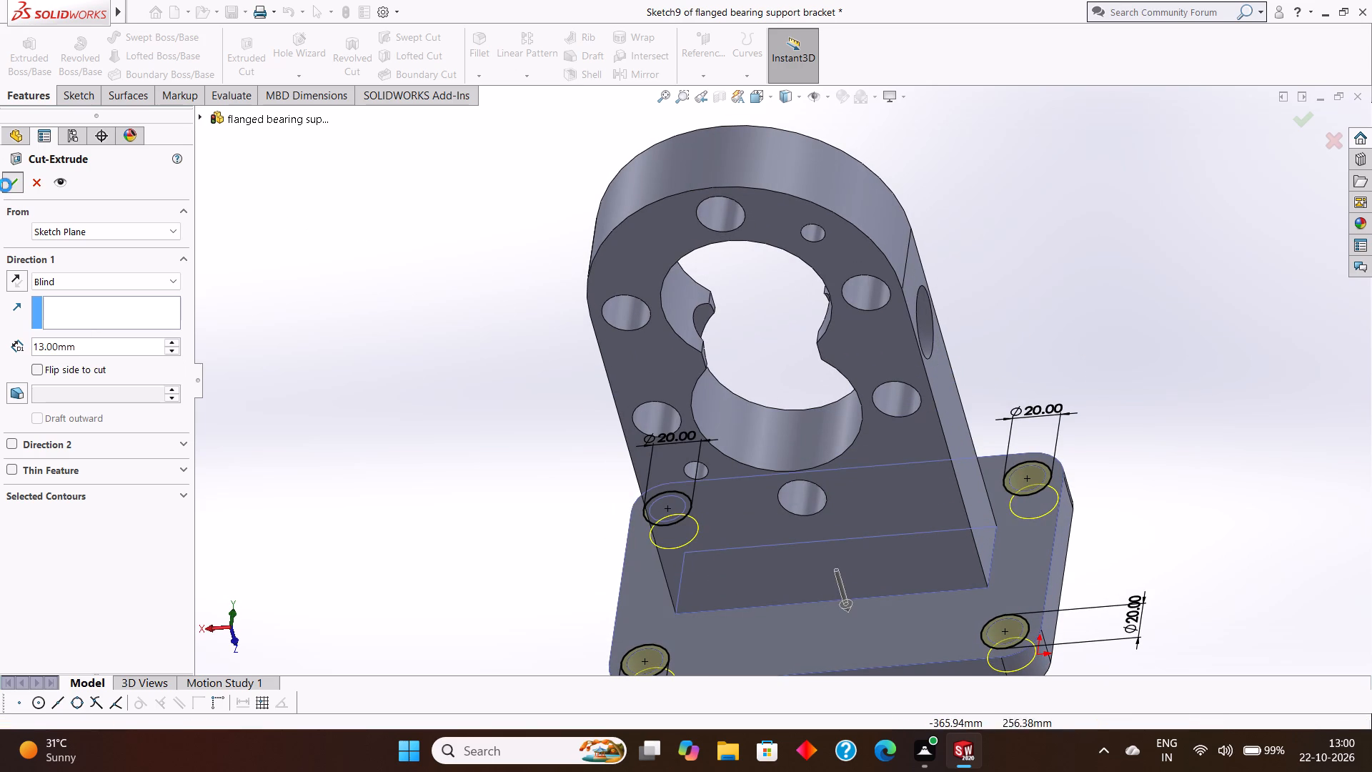
{"action": "scroll", "coordinate": [347, 246], "scroll_direction": "up", "scroll_amount": 3}
{"action": "left_click", "coordinate": [366, 261]}
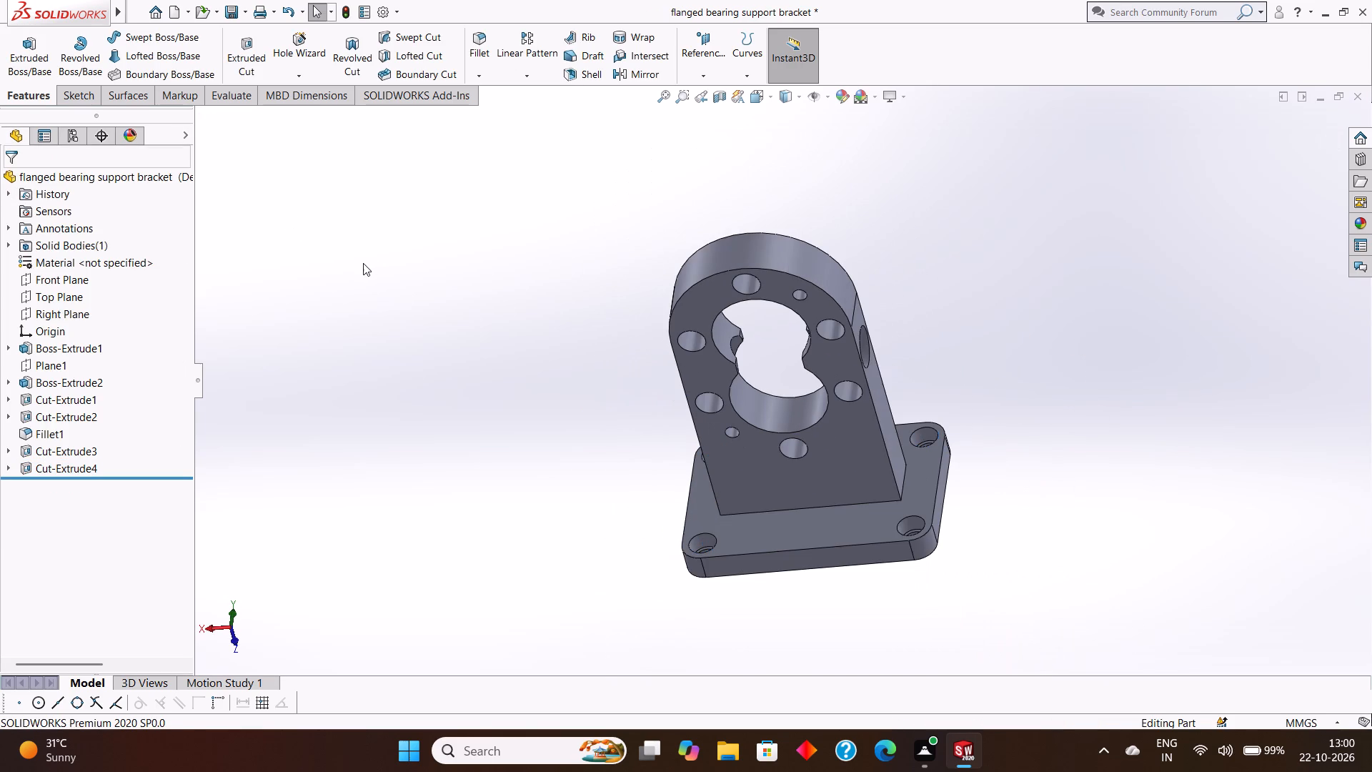
Save the bracket part with its counterbored corner holes.
{"action": "middle_click_drag", "start_coordinate": [363, 263], "coordinate": [409, 205]}
{"action": "middle_click_drag", "start_coordinate": [428, 264], "coordinate": [410, 189]}
{"action": "middle_click_drag", "start_coordinate": [404, 263], "coordinate": [449, 370]}
{"action": "key", "text": "ctrl+s"}
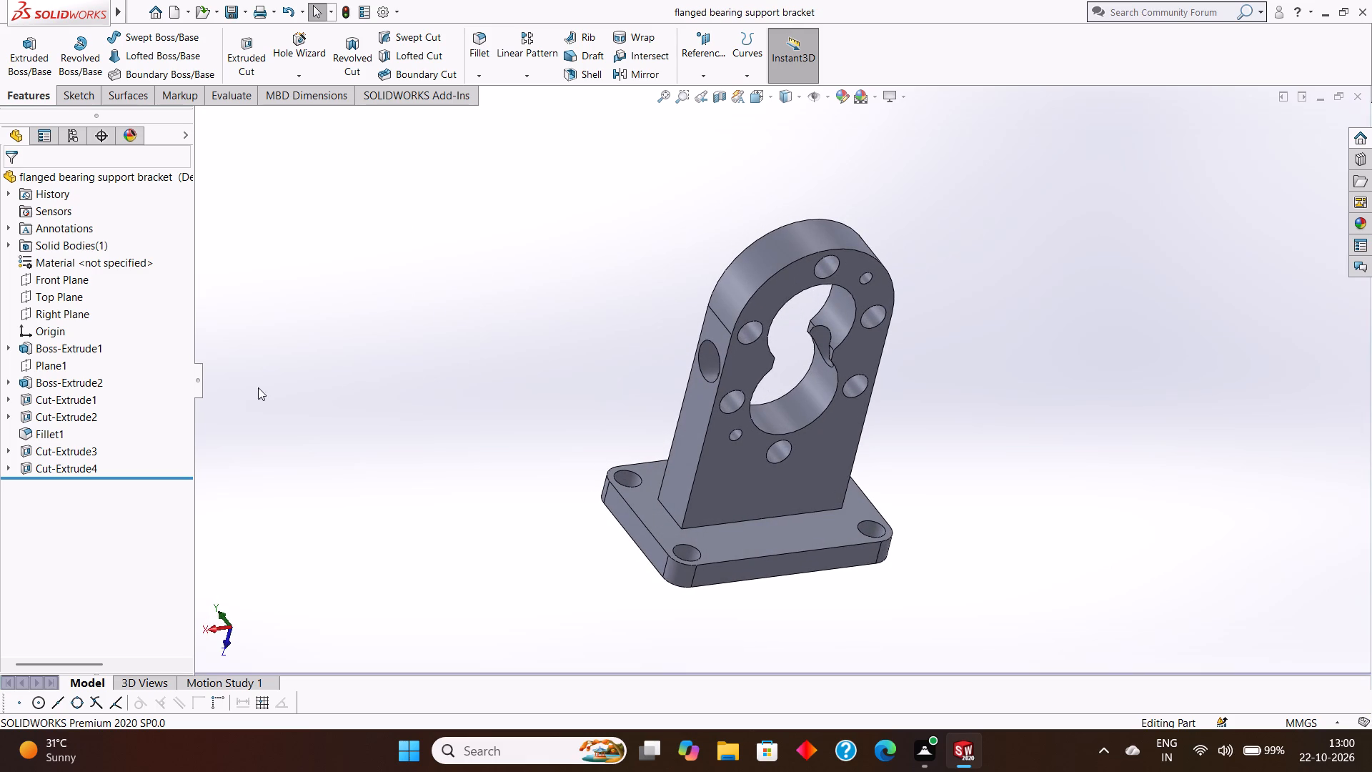
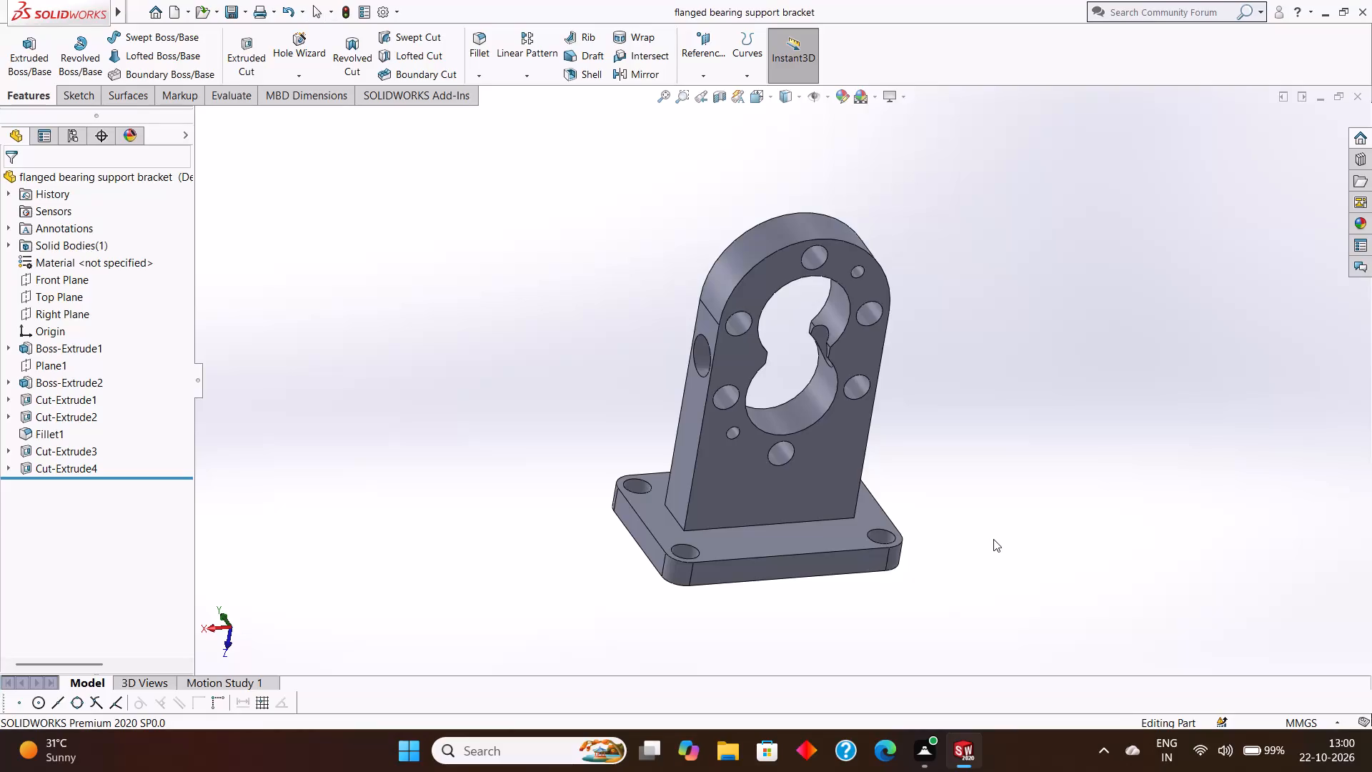
Save the flanged bearing support bracket part.
{"action": "key", "text": "ctrl+s"}
{"action": "key", "text": "ctrl+s"}
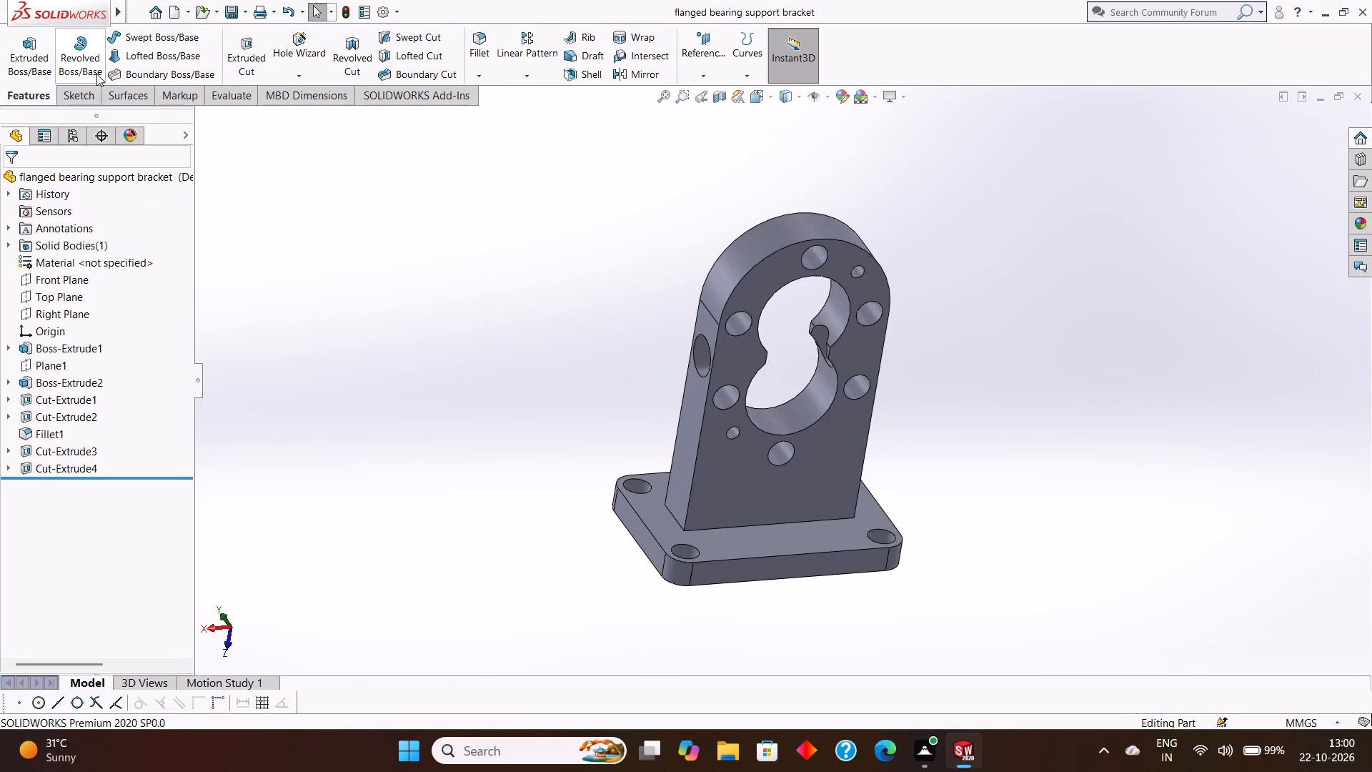
Save the part as an Adobe PDF (*.pdf) named flanged bearing support bracket in the tryfuji folder on drive D.
{"action": "left_click", "coordinate": [247, 14]}
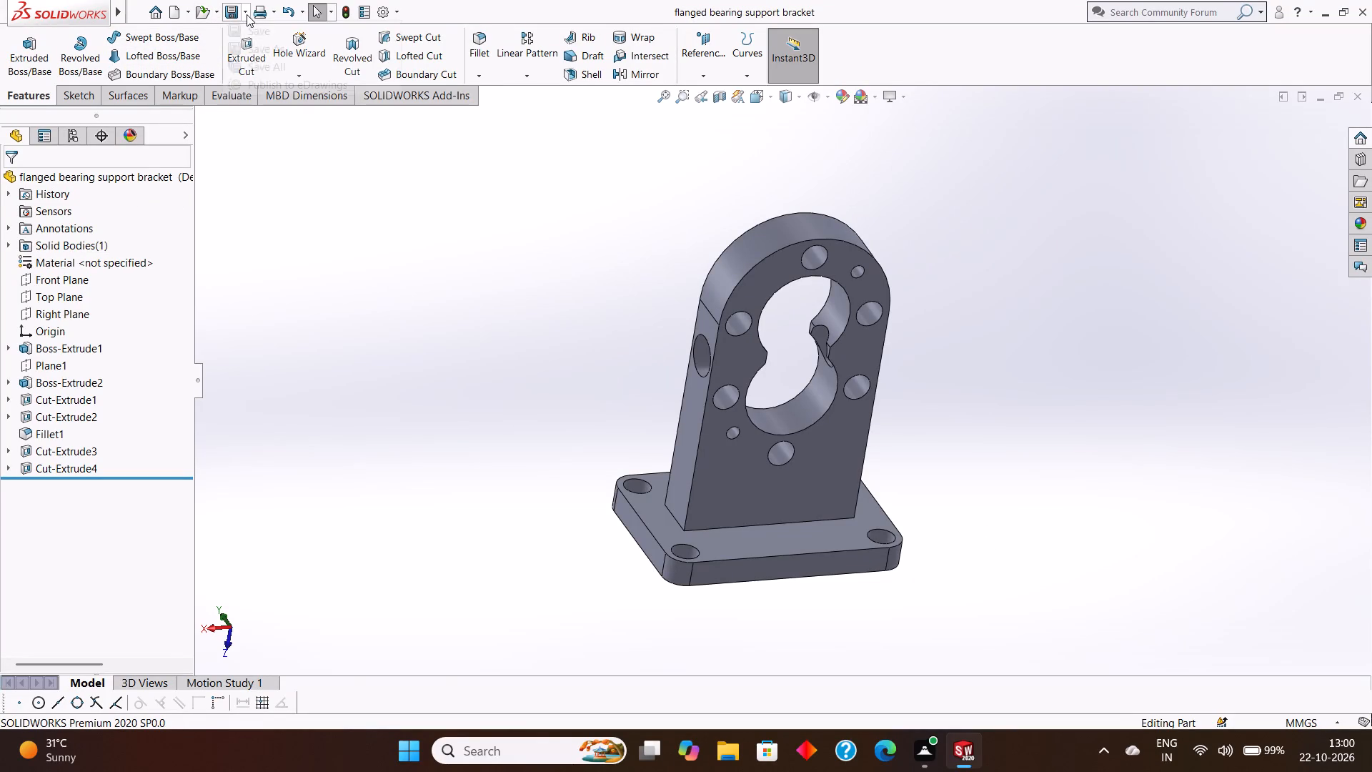
{"action": "left_click", "coordinate": [254, 45]}
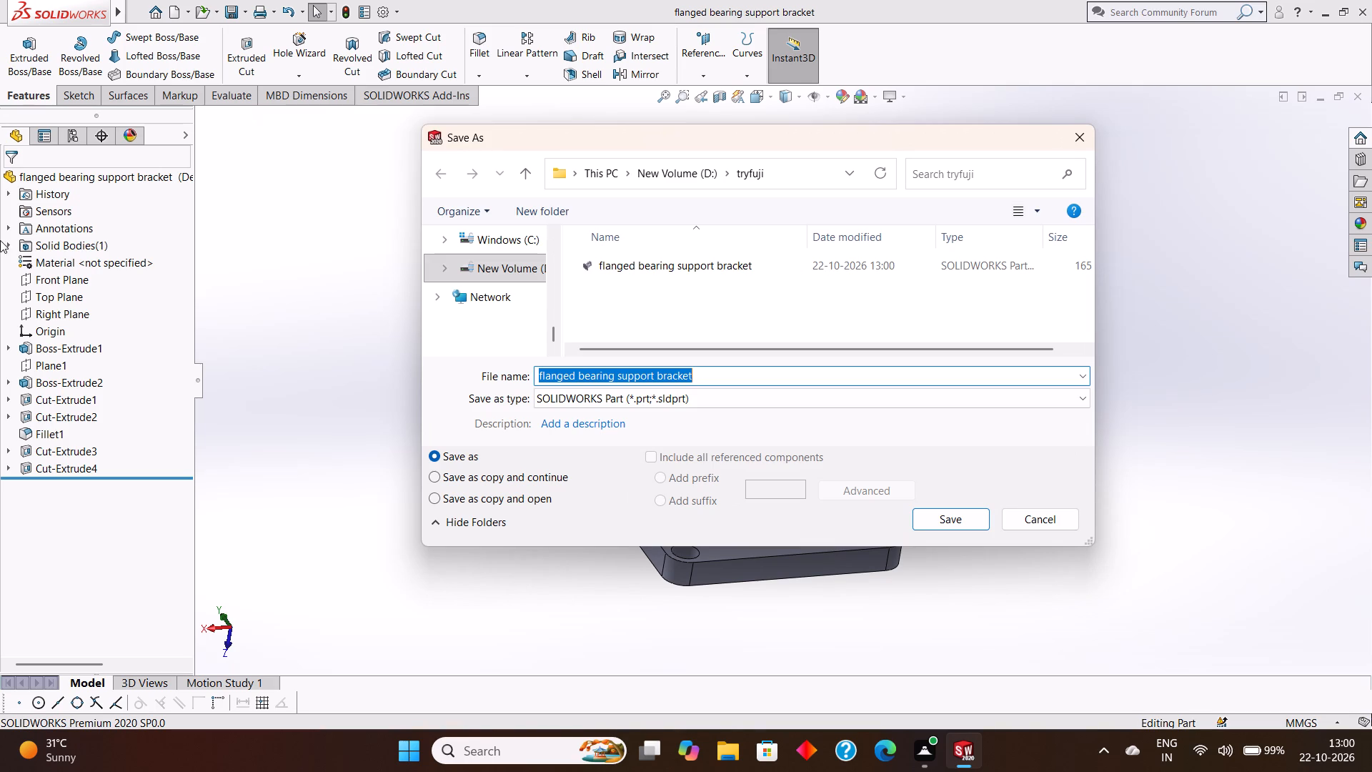
{"action": "left_click", "coordinate": [710, 394]}
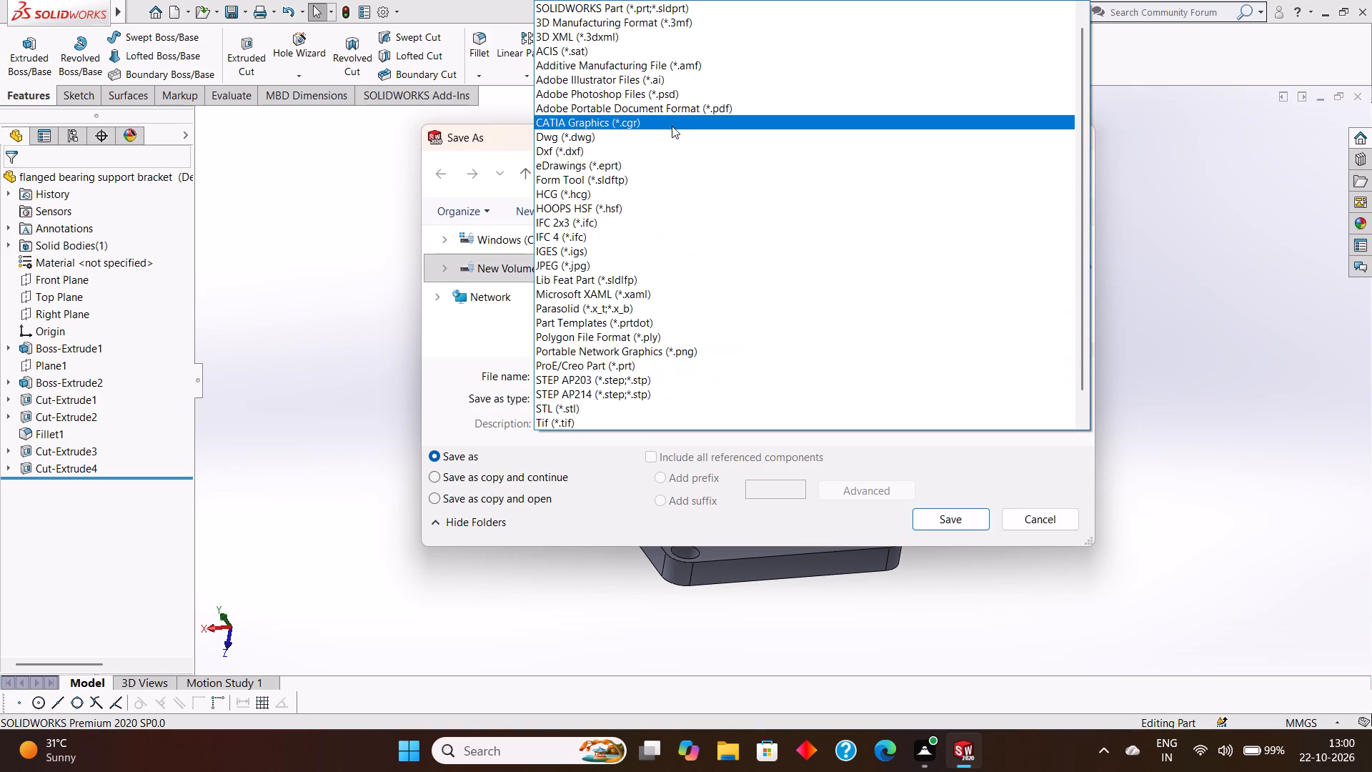
{"action": "left_click", "coordinate": [672, 109]}
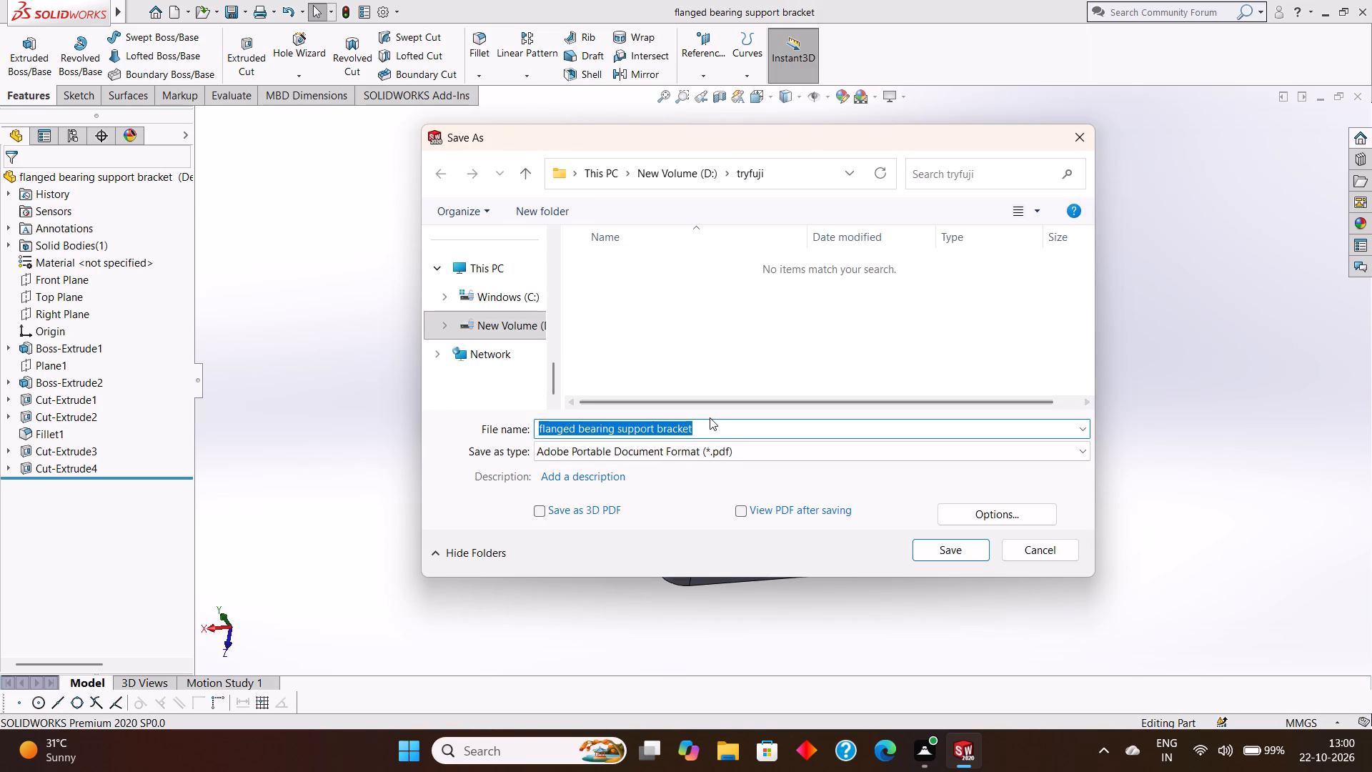
{"action": "left_click", "coordinate": [701, 430]}
{"action": "left_click", "coordinate": [943, 551]}
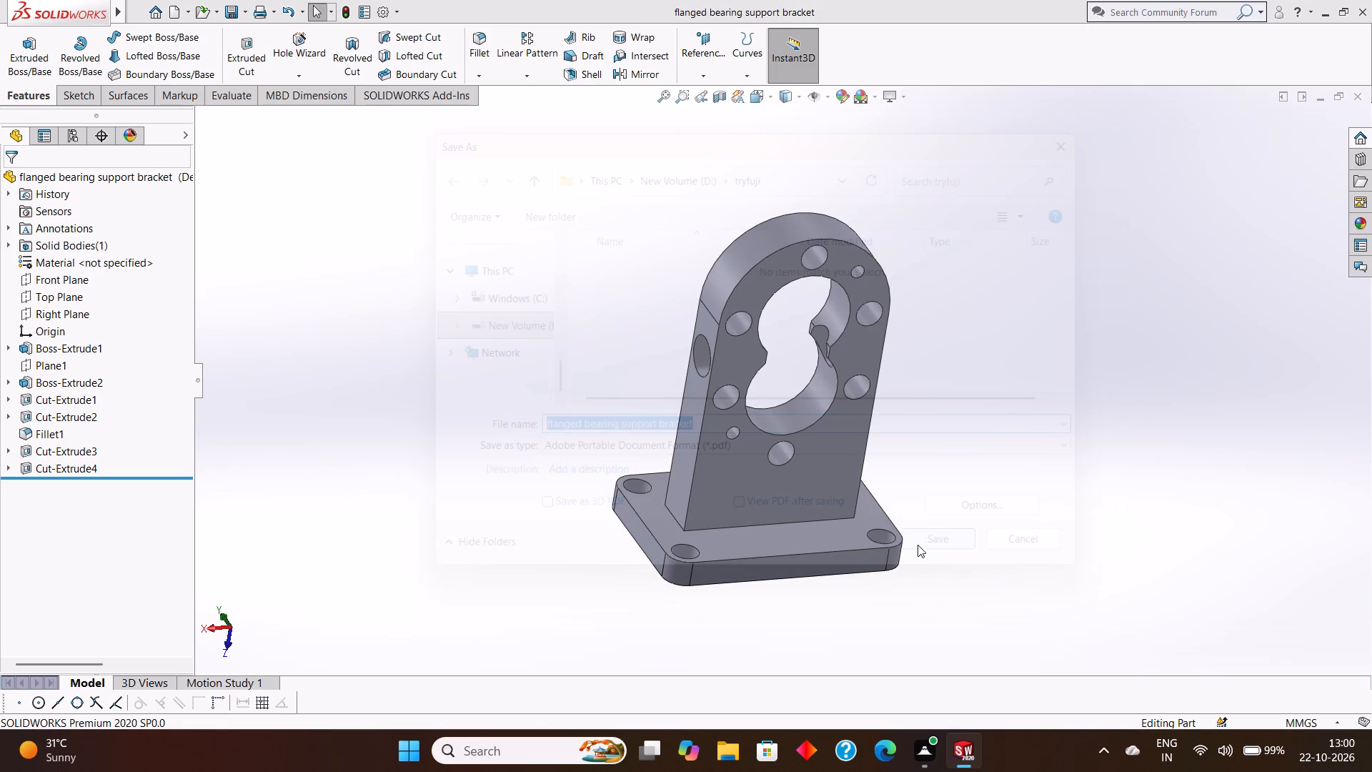